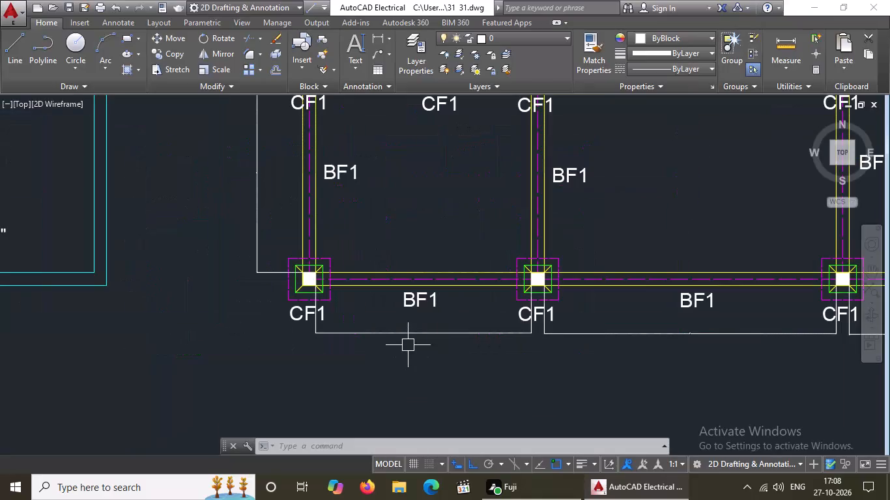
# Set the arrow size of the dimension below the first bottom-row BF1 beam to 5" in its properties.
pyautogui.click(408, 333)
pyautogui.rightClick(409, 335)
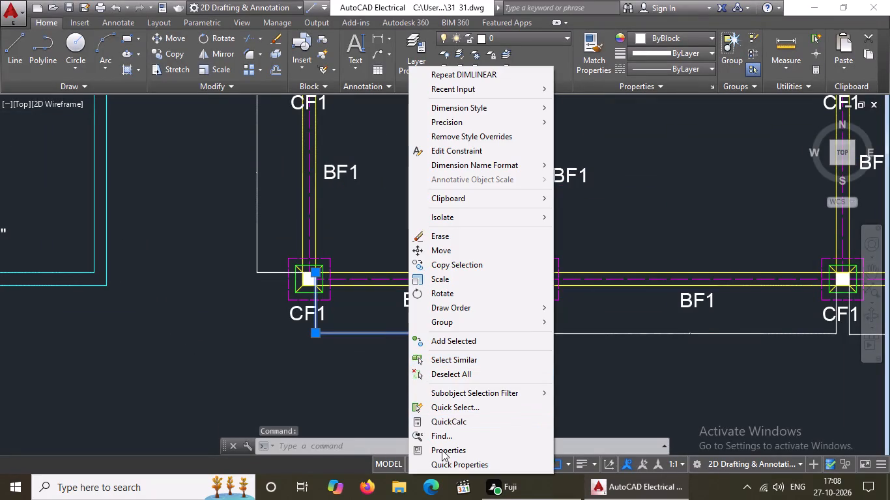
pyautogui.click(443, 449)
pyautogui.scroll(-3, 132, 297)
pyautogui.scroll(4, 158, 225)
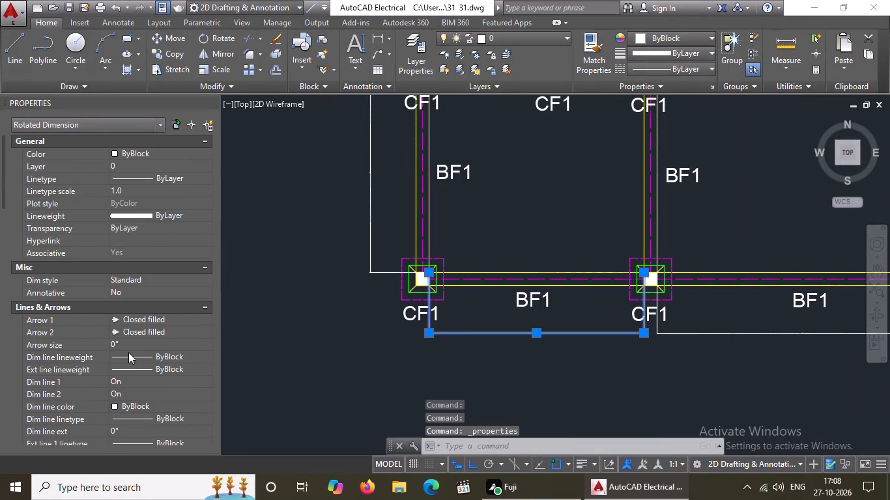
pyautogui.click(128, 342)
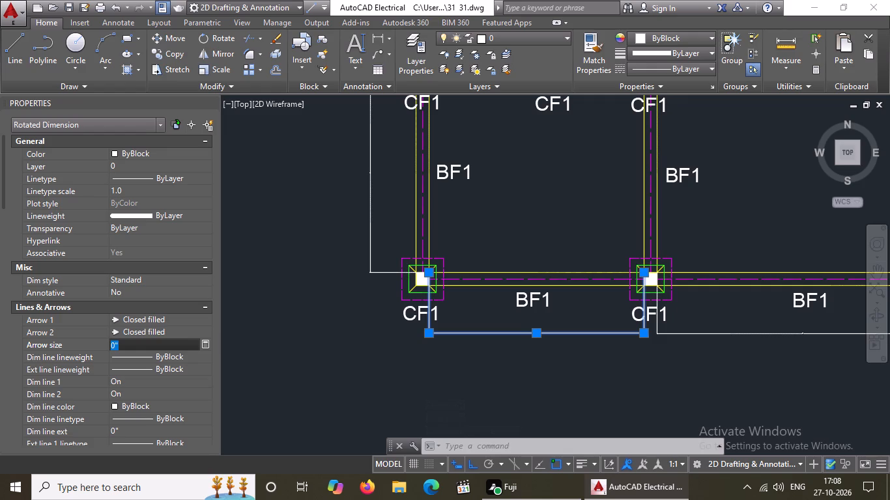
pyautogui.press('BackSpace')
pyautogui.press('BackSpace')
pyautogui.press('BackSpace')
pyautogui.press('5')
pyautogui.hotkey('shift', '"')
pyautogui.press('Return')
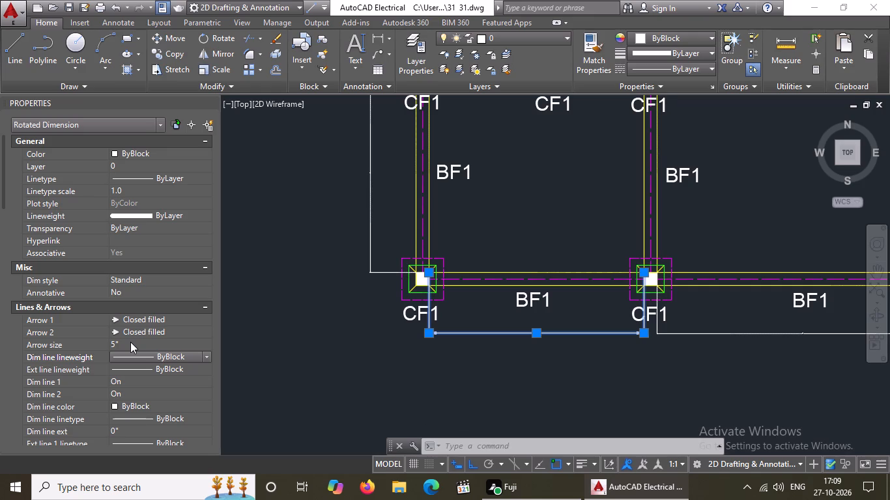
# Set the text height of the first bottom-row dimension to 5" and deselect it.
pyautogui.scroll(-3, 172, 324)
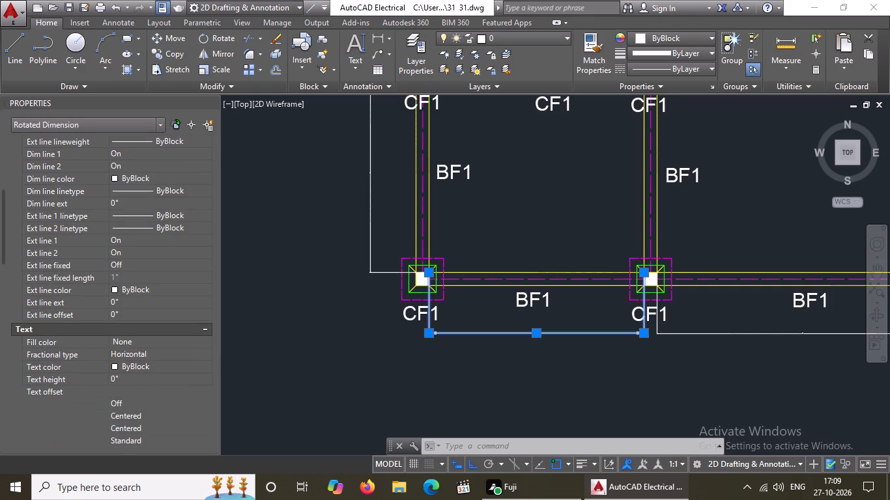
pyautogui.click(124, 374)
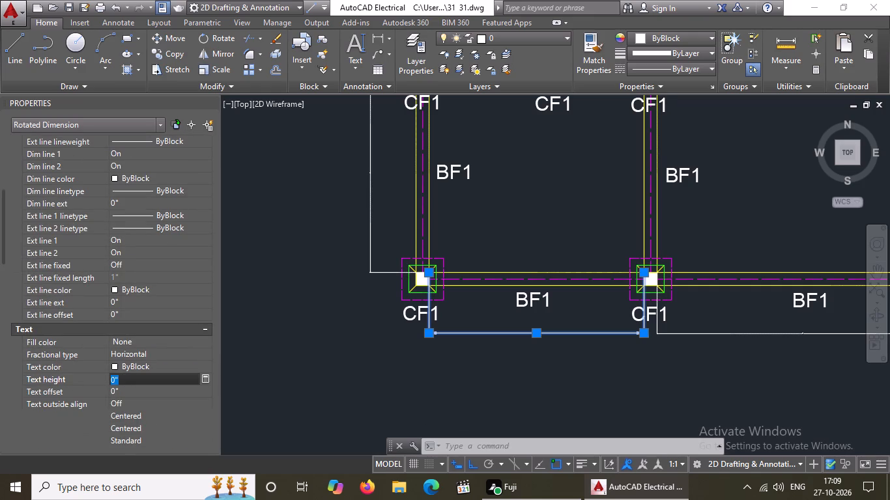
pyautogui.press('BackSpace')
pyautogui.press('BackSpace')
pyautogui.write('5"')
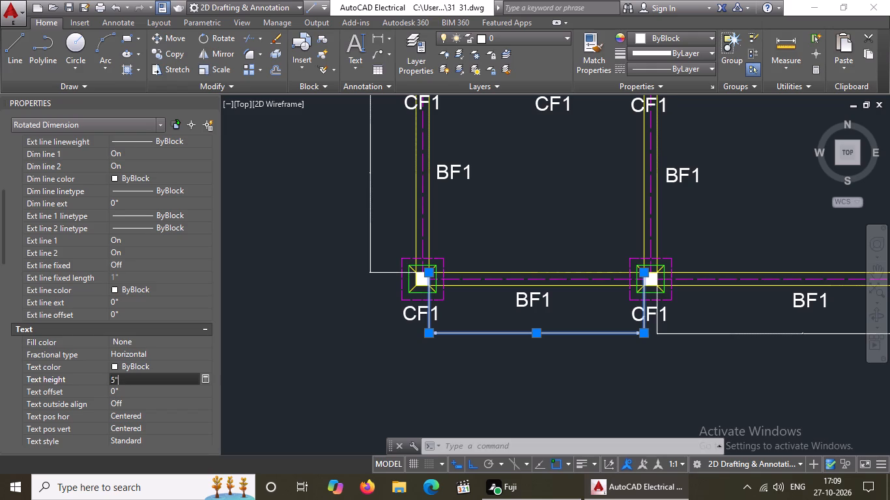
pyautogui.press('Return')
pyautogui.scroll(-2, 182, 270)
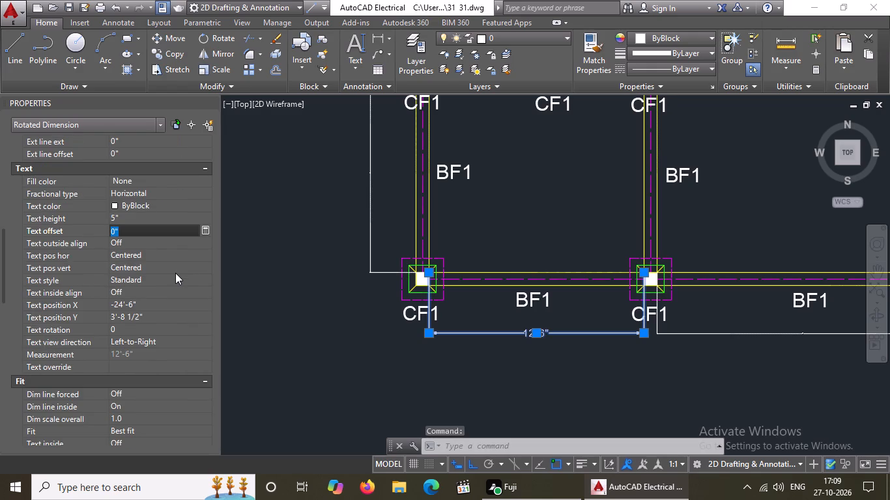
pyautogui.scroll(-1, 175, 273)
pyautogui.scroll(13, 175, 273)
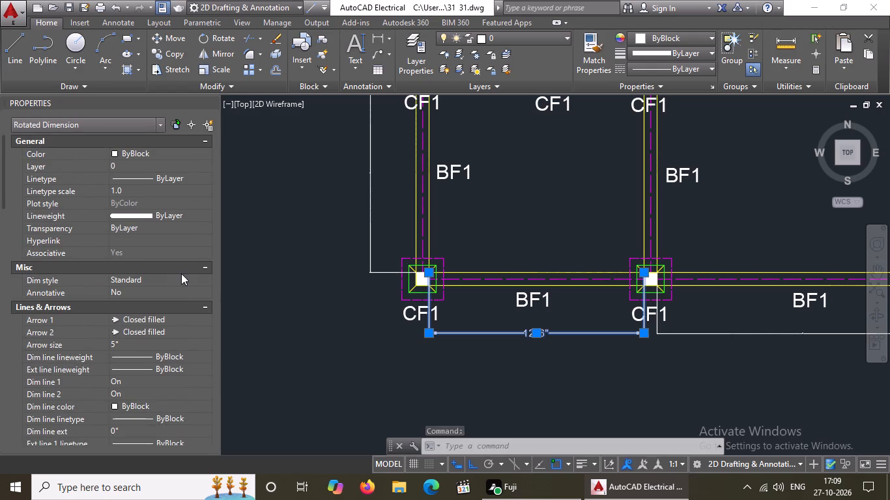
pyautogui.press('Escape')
# Set the arrow size of the first bottom-row dimension, 12'-6", to 8".
pyautogui.scroll(-1, 419, 337)
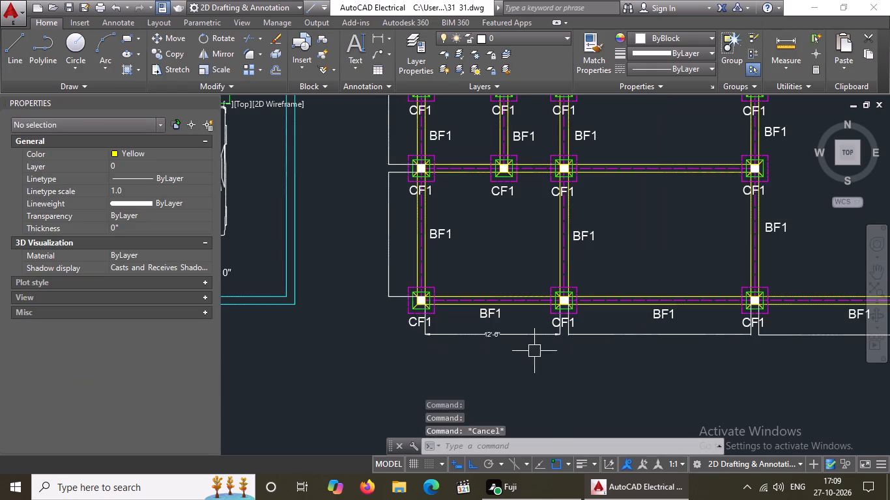
pyautogui.scroll(1, 486, 337)
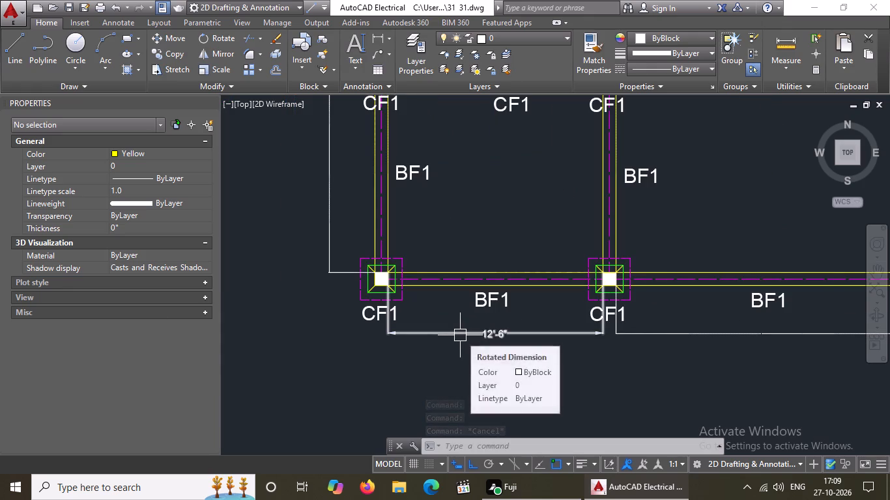
pyautogui.click(473, 333)
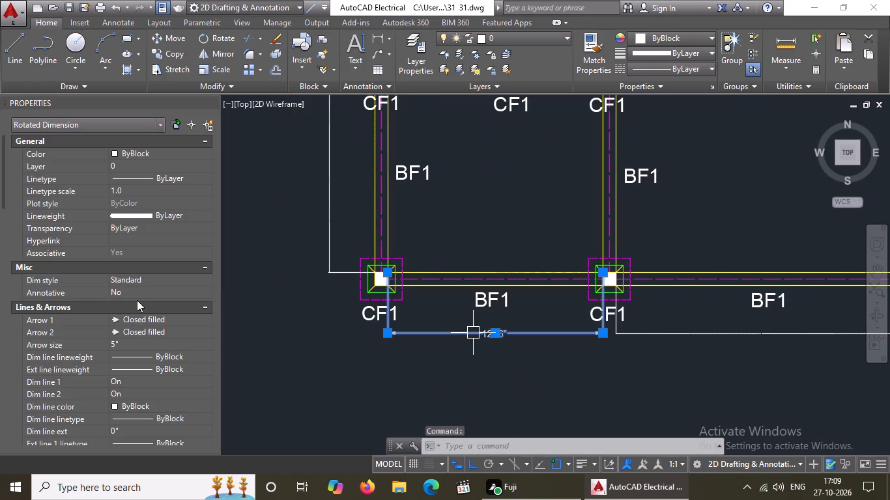
pyautogui.click(132, 344)
pyautogui.press('BackSpace')
pyautogui.press('BackSpace')
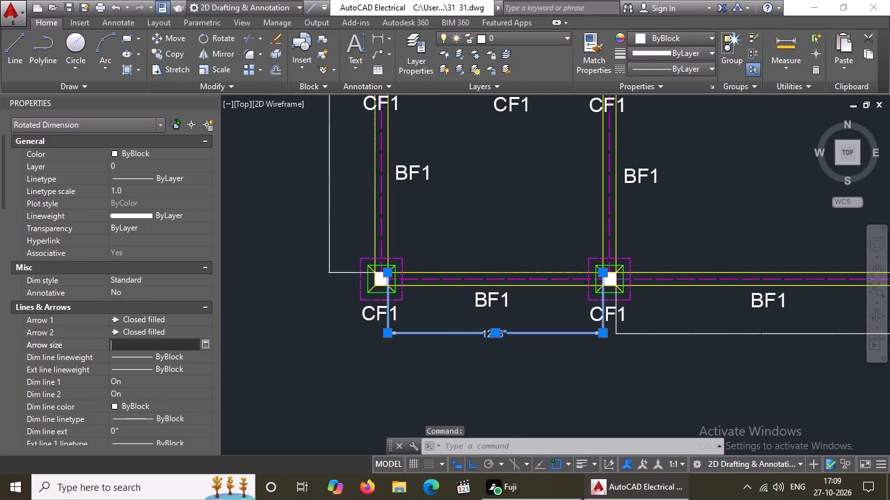
pyautogui.press('8')
pyautogui.hotkey('shift', '"')
pyautogui.press('Return')
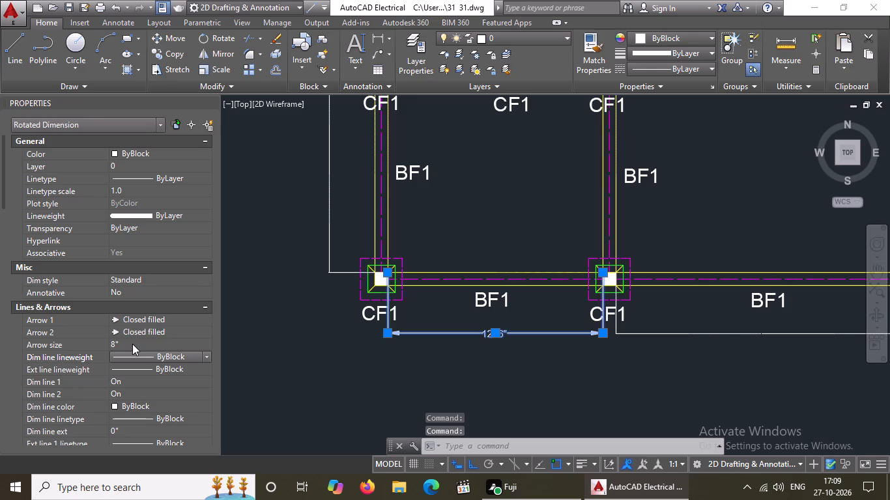
# Set the text height of the 12'-6" bottom-row dimension to 8" and deselect it.
pyautogui.scroll(-4, 151, 358)
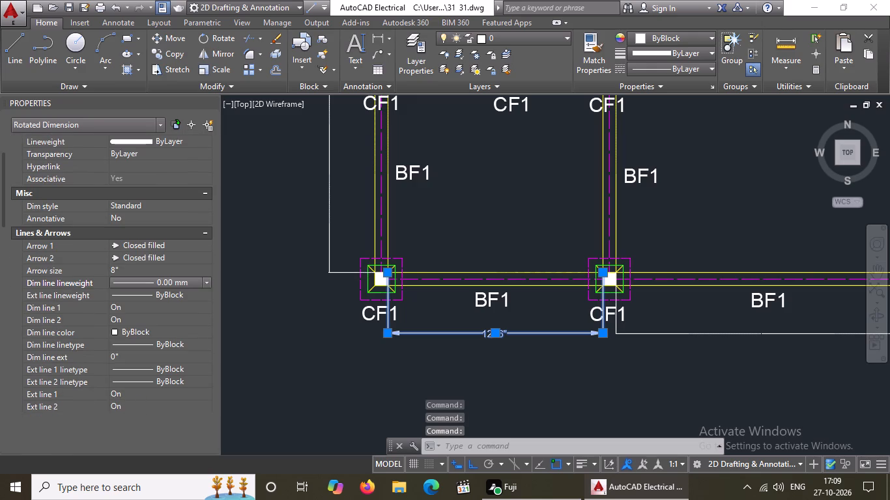
pyautogui.scroll(-2, 122, 324)
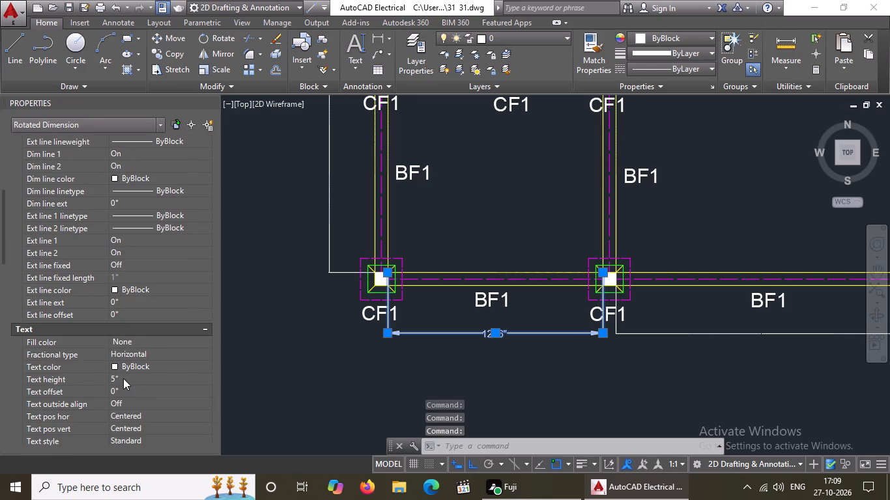
pyautogui.click(124, 378)
pyautogui.press('BackSpace')
pyautogui.press('BackSpace')
pyautogui.press('8')
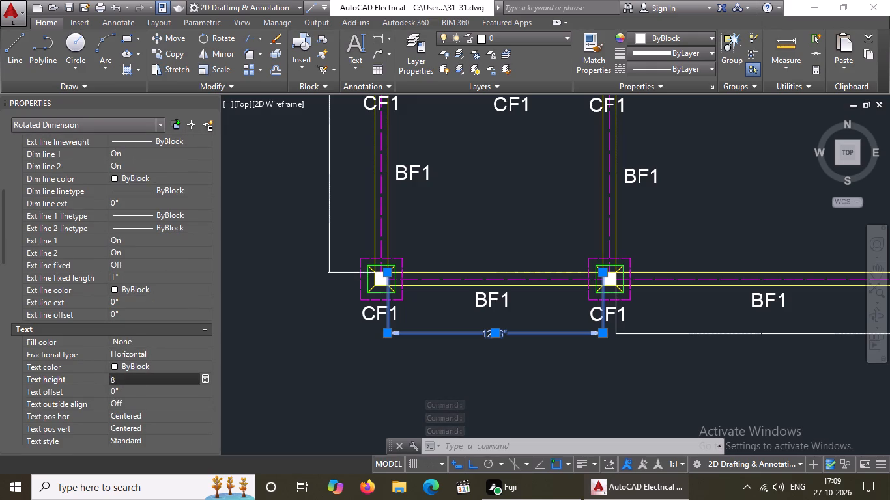
pyautogui.hotkey('shift', '"')
pyautogui.press('Return')
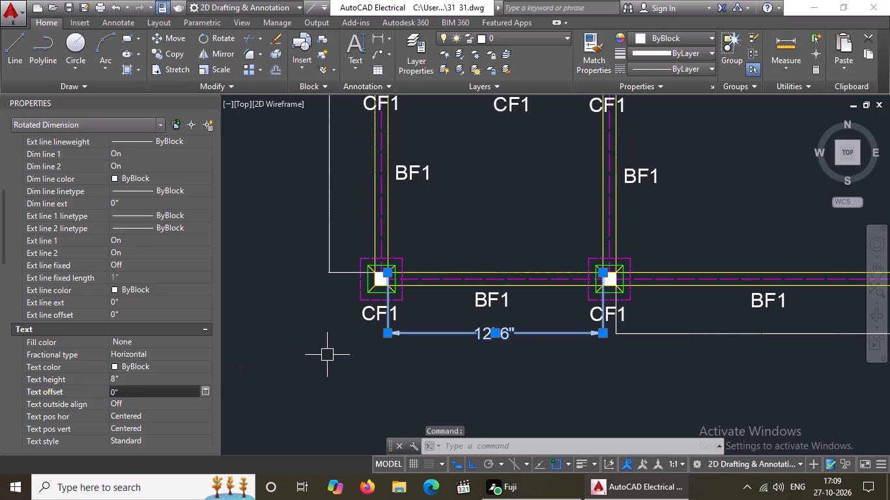
pyautogui.press('Escape')
# Set the arrow size of the dimension below the middle bottom-row BF1 beam to 8".
pyautogui.scroll(-2, 490, 322)
pyautogui.click(567, 326)
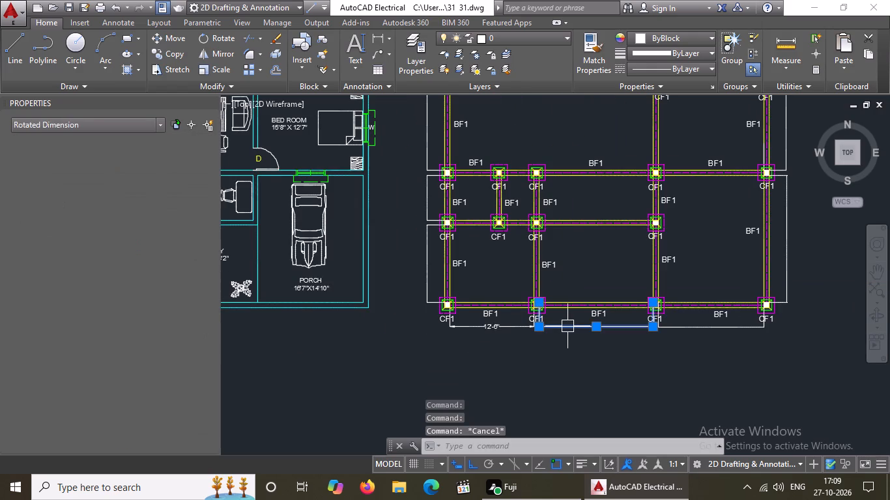
pyautogui.scroll(4, 147, 253)
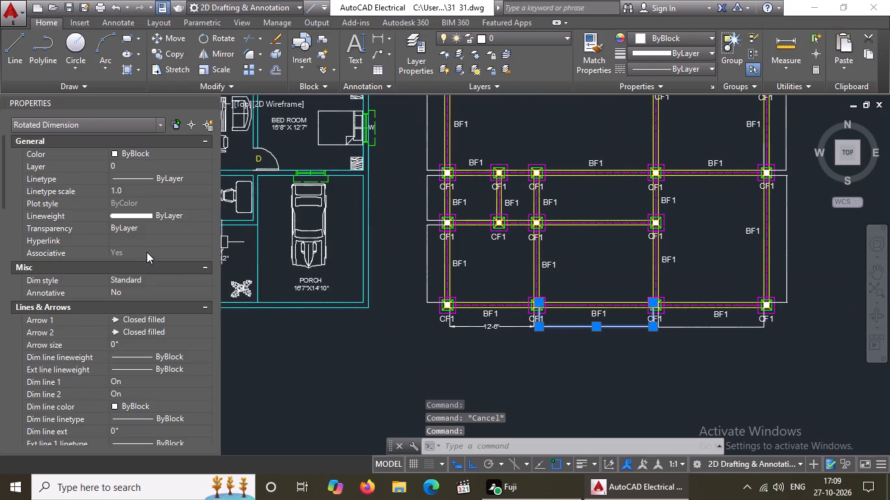
pyautogui.scroll(-3, 147, 252)
pyautogui.scroll(3, 135, 187)
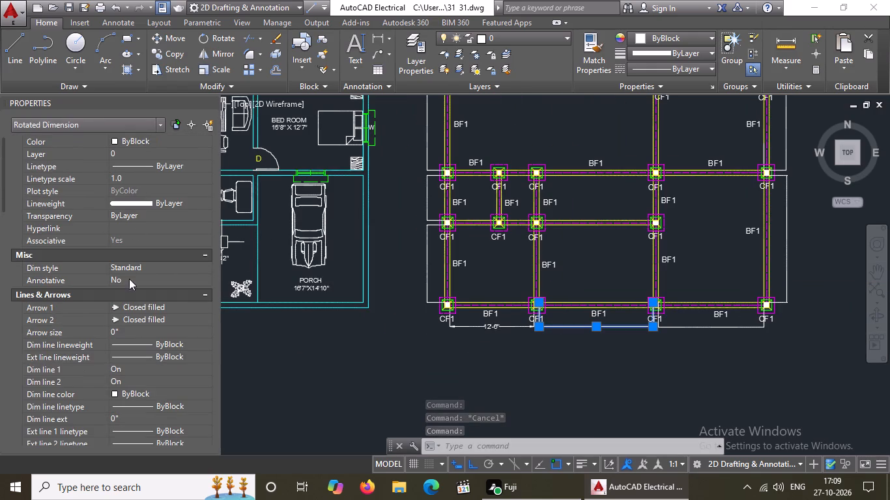
pyautogui.click(122, 333)
pyautogui.press('BackSpace')
pyautogui.press('BackSpace')
pyautogui.press('BackSpace')
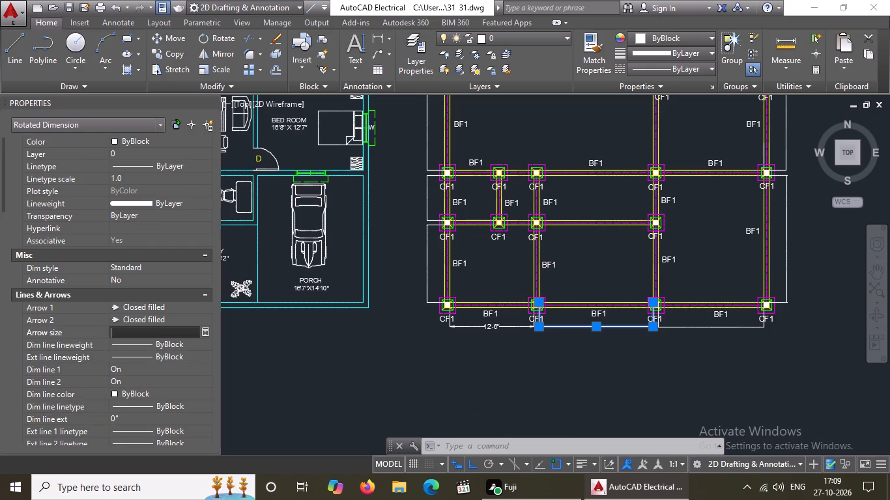
pyautogui.press('8')
pyautogui.hotkey('shift', '"')
pyautogui.press('Return')
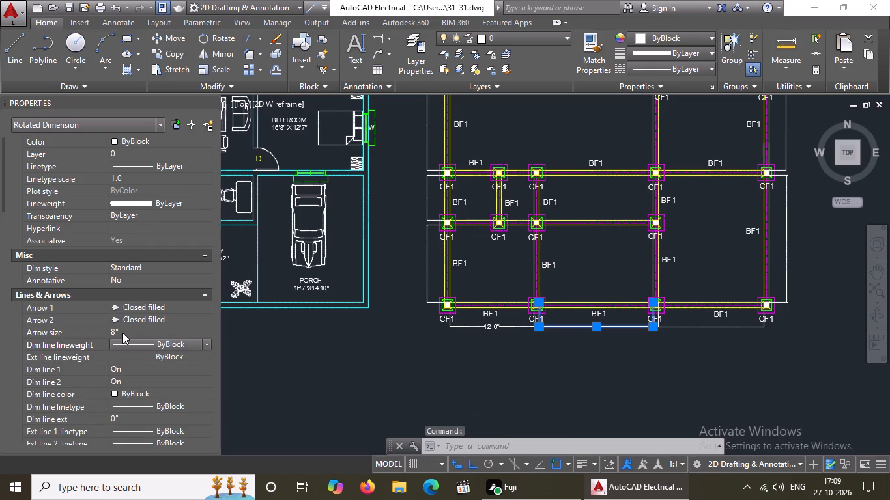
# Set the text height of the middle bottom-row dimension to 8" and deselect it.
pyautogui.scroll(-3, 149, 309)
pyautogui.click(121, 367)
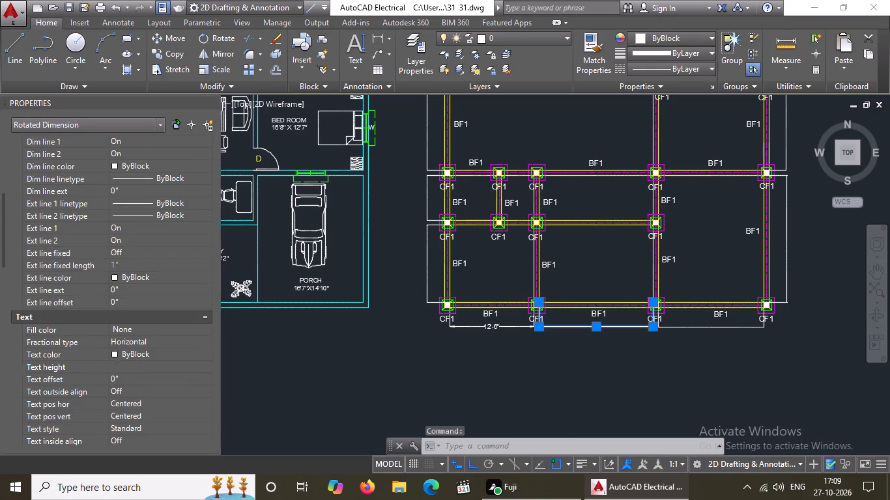
pyautogui.press('BackSpace')
pyautogui.press('BackSpace')
pyautogui.write('8"')
pyautogui.press('Return')
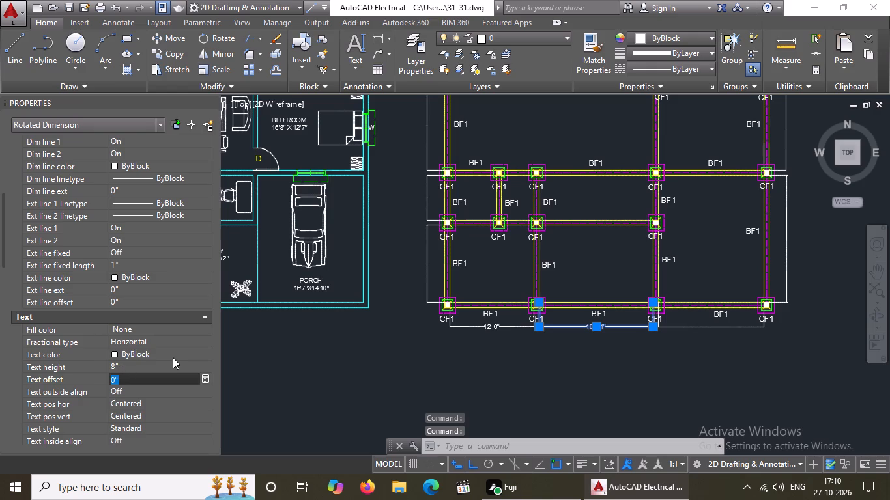
pyautogui.press('Escape')
pyautogui.press('Escape')
pyautogui.press('Escape')
pyautogui.scroll(-7, 176, 341)
pyautogui.press('Escape')
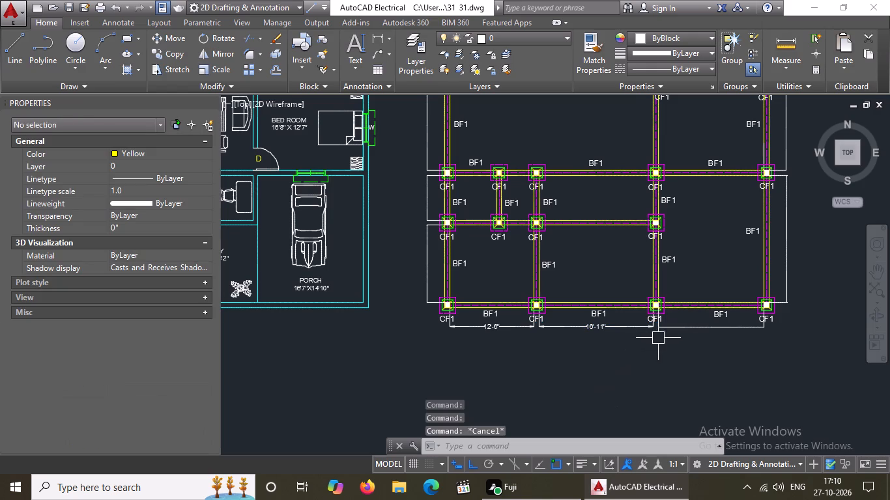
# Set the arrow size of the dimension below the last bottom-row BF1 beam to 5".
pyautogui.scroll(3, 657, 338)
pyautogui.scroll(-4, 554, 292)
pyautogui.scroll(2, 633, 296)
pyautogui.click(577, 288)
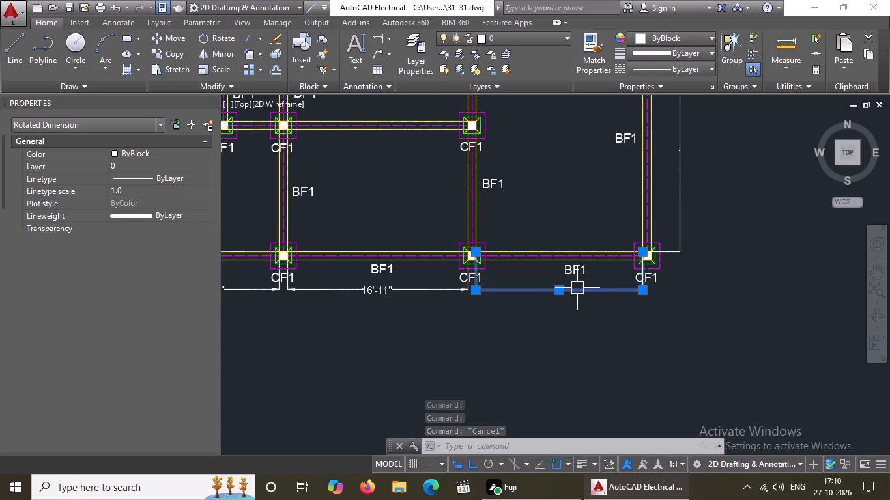
pyautogui.click(138, 349)
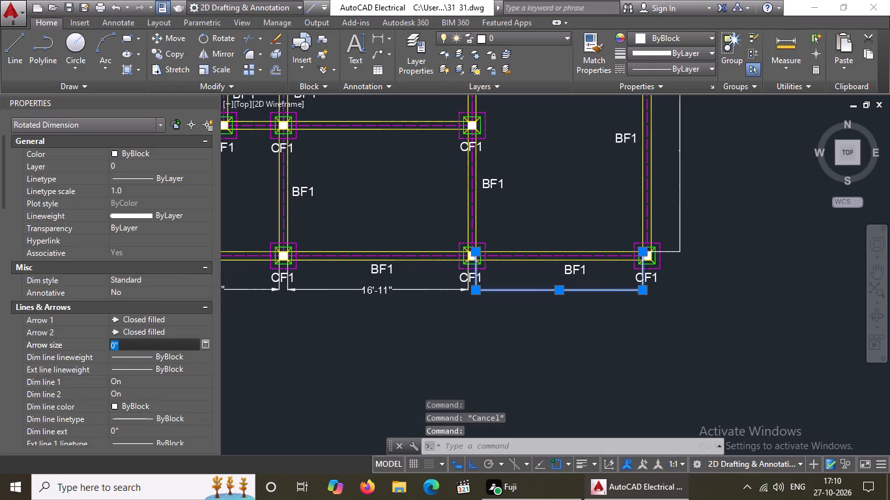
pyautogui.press('BackSpace')
pyautogui.press('BackSpace')
pyautogui.press('5')
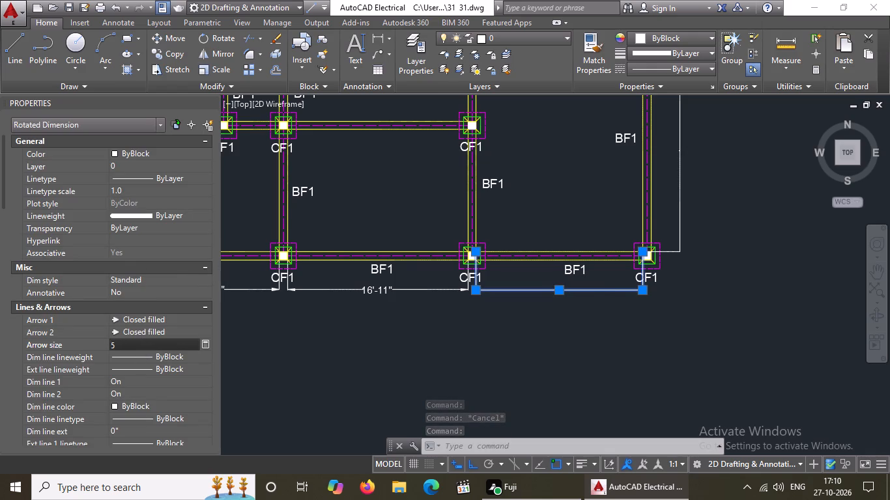
pyautogui.hotkey('shift', '"')
pyautogui.press('Return')
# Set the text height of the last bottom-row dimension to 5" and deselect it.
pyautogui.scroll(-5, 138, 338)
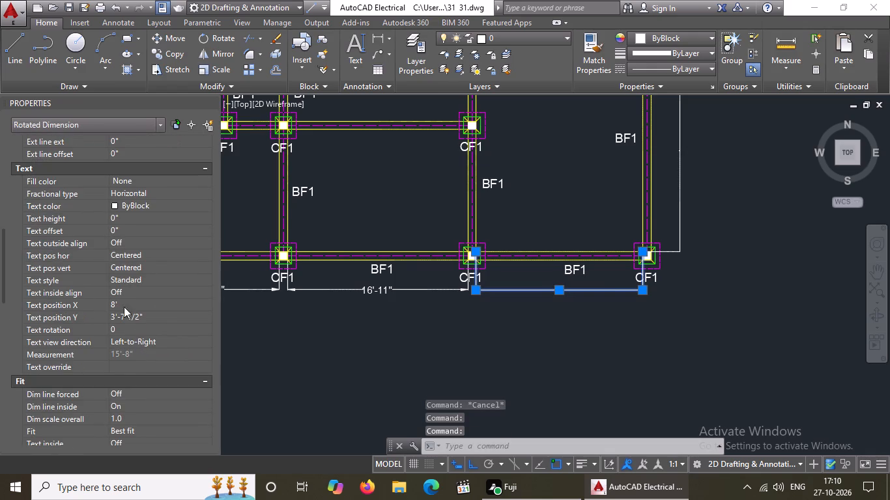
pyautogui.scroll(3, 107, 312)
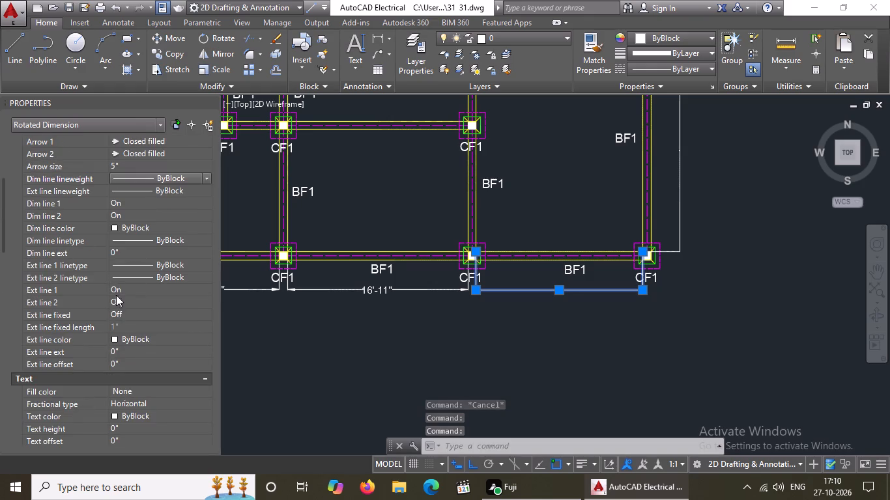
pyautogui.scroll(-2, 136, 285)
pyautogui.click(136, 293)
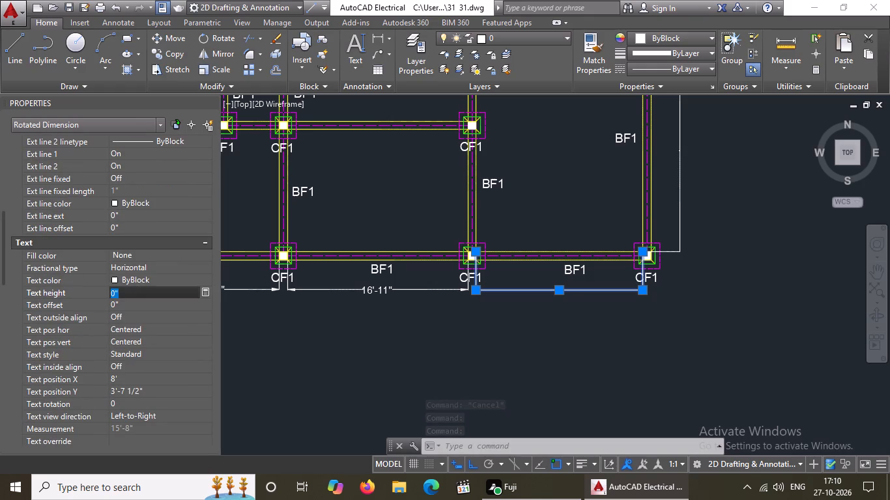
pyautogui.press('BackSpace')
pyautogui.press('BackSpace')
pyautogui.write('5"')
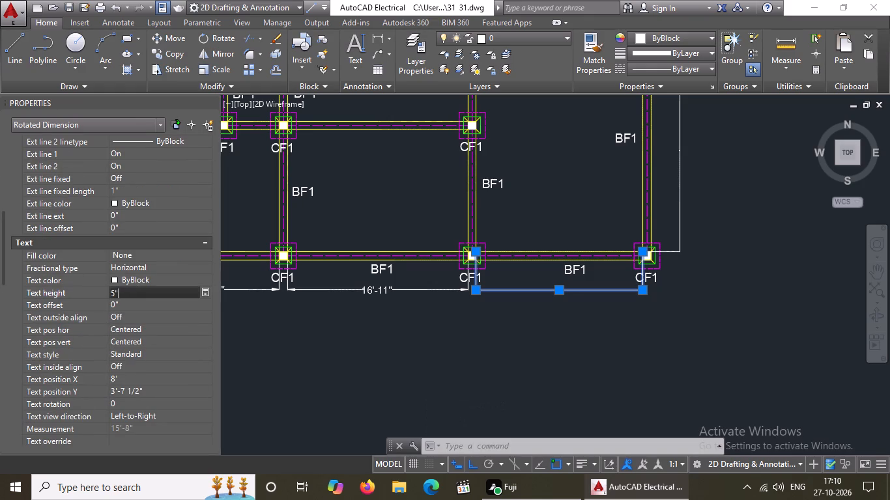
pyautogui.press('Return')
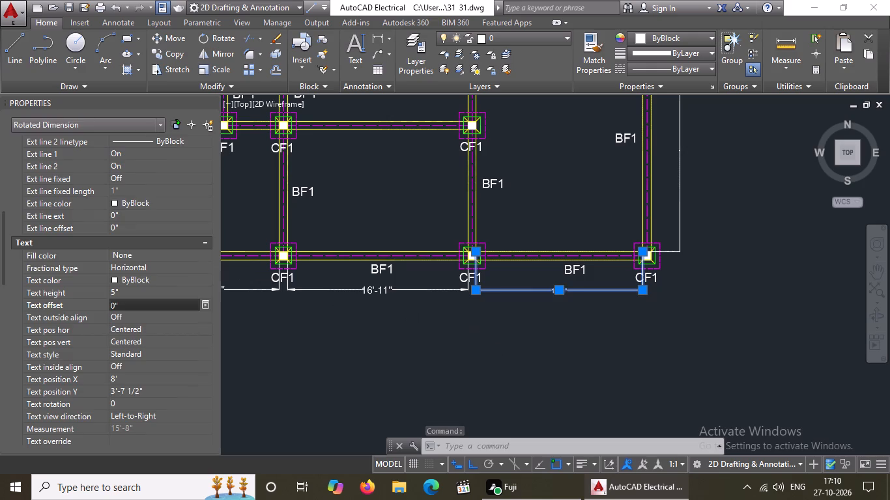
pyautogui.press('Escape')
# Set the arrow size of the dimension below the last bottom-row BF1 beam to 8".
pyautogui.click(537, 287)
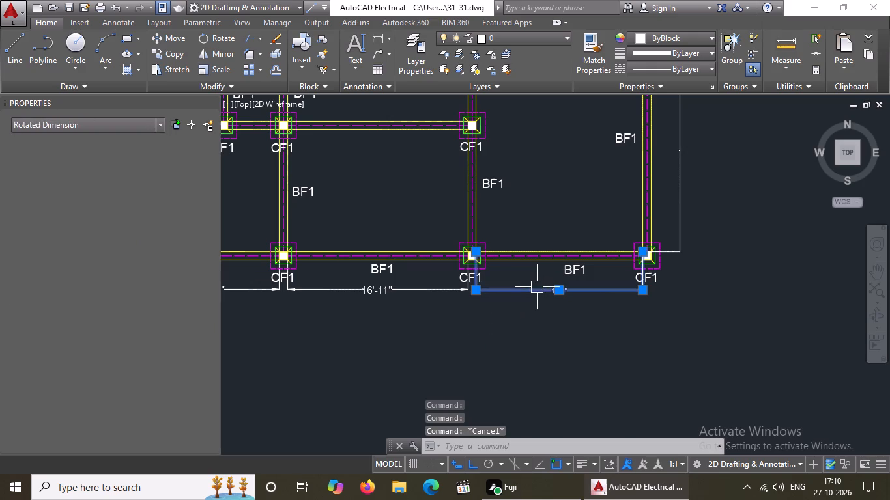
pyautogui.click(147, 348)
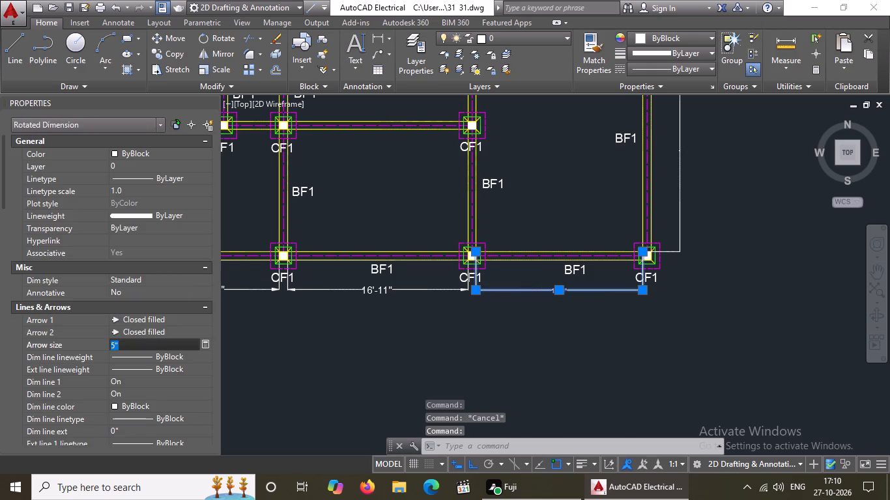
pyautogui.press('BackSpace')
pyautogui.press('BackSpace')
pyautogui.press('8')
pyautogui.hotkey('shift', '"')
pyautogui.press('Return')
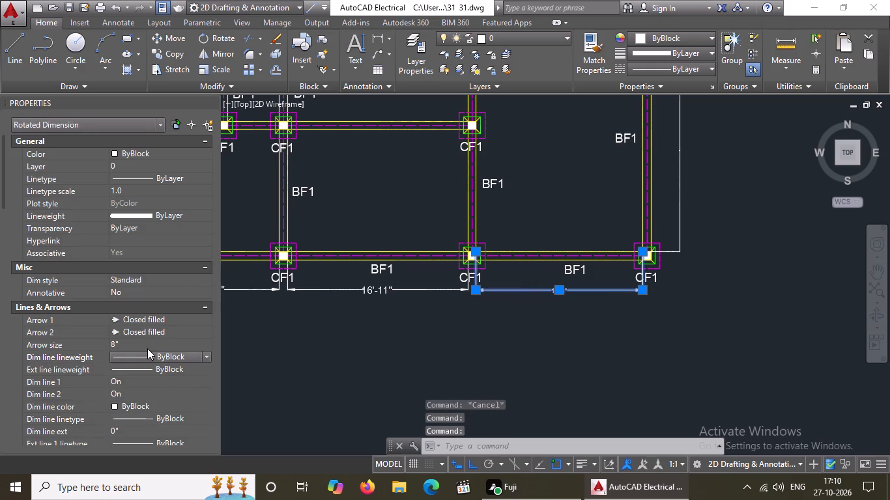
# Set the text height of the last bottom-row dimension to 8" and deselect it.
pyautogui.scroll(-3, 147, 348)
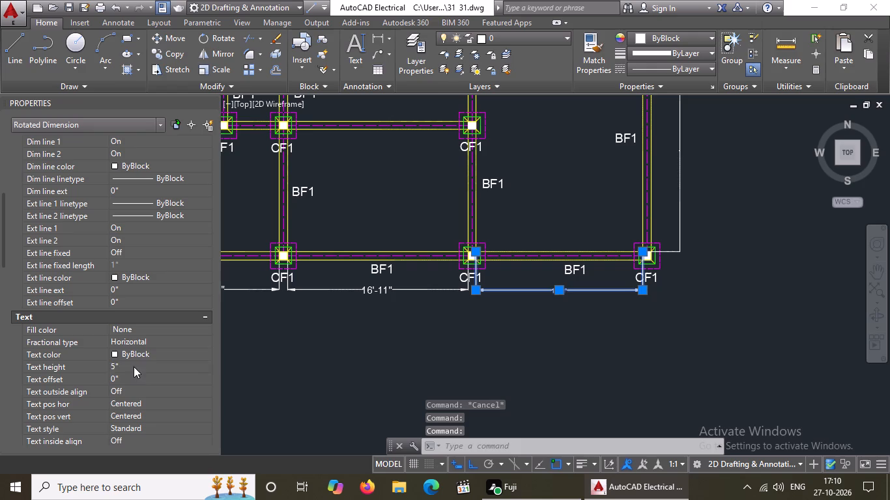
pyautogui.click(134, 366)
pyautogui.press('BackSpace')
pyautogui.press('BackSpace')
pyautogui.write('8"')
pyautogui.press('Return')
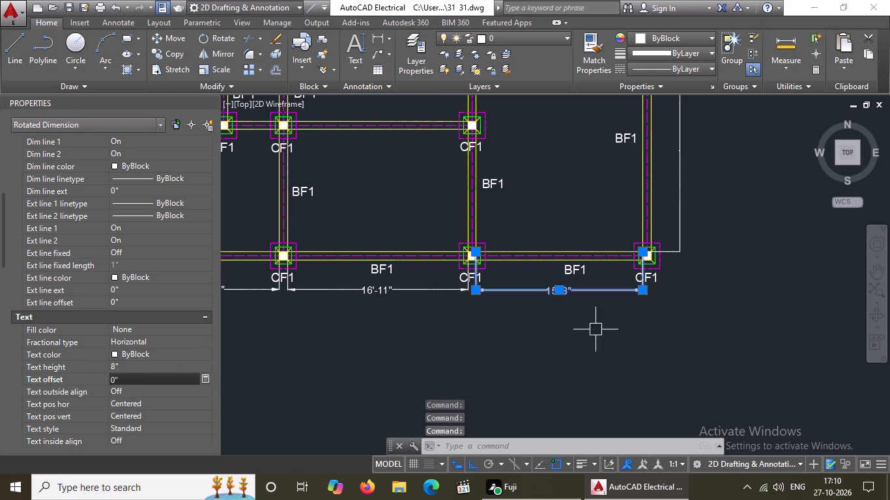
pyautogui.press('Escape')
# Set the arrow size of the lowest vertical dimension along the plan's right side to 8".
pyautogui.scroll(-1, 593, 328)
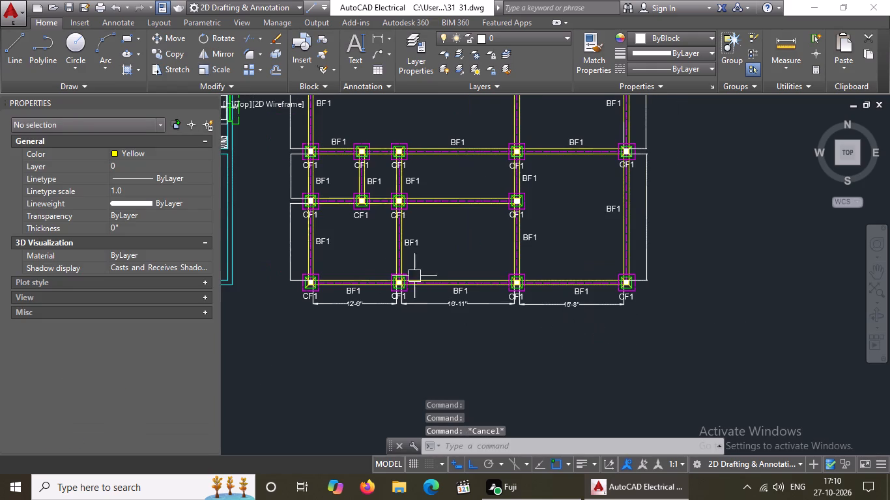
pyautogui.click(646, 245)
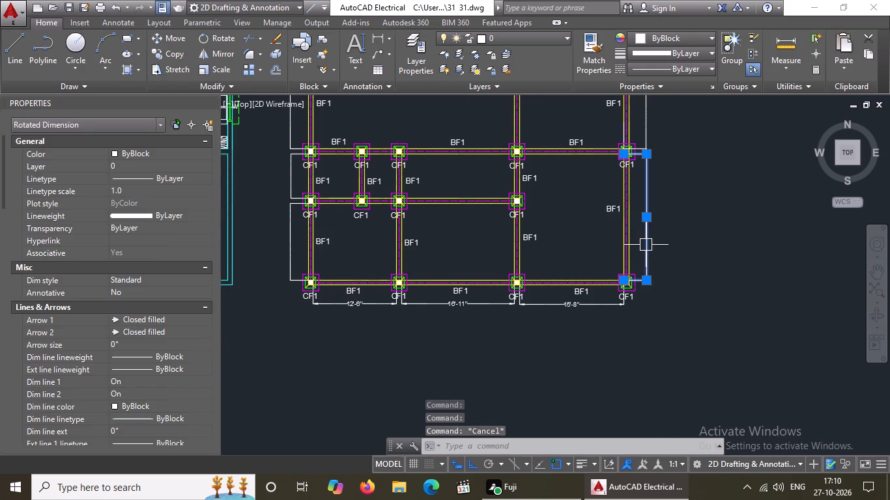
pyautogui.click(137, 347)
pyautogui.press('BackSpace')
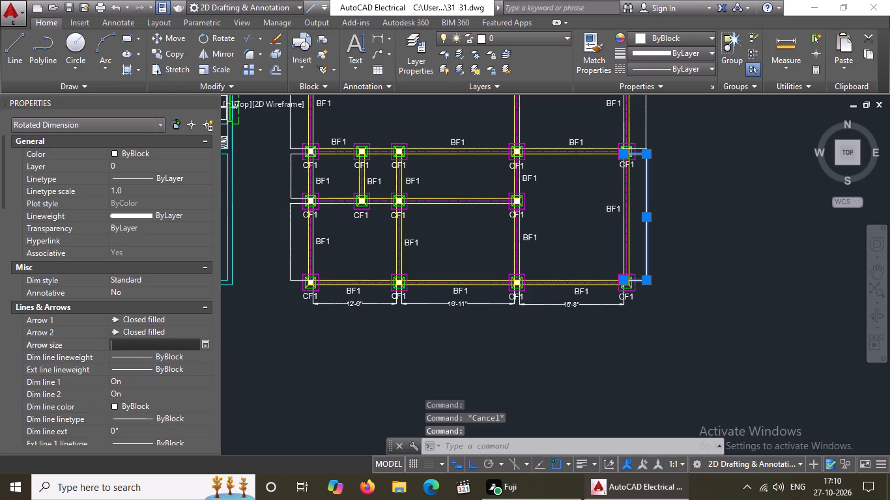
pyautogui.press('BackSpace')
pyautogui.press('8')
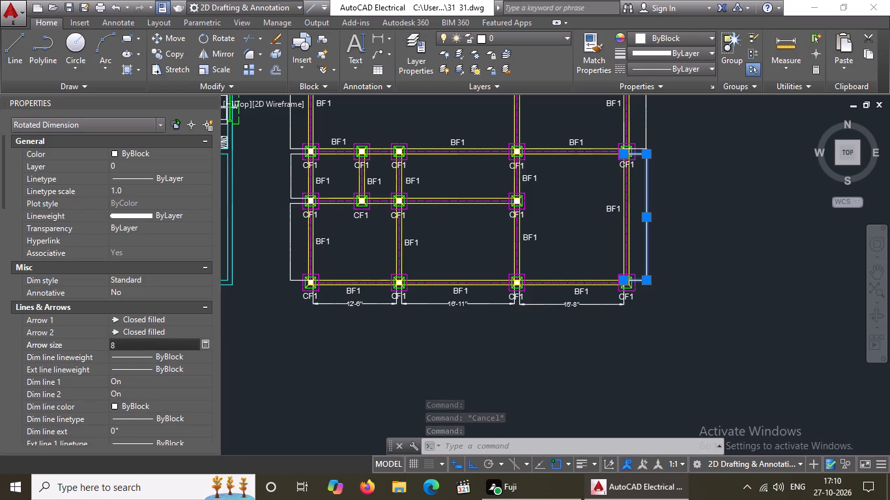
pyautogui.hotkey('shift', '"')
pyautogui.press('Return')
# Set the text height of the lowest right-side vertical dimension to 8" and deselect it.
pyautogui.scroll(-4, 138, 347)
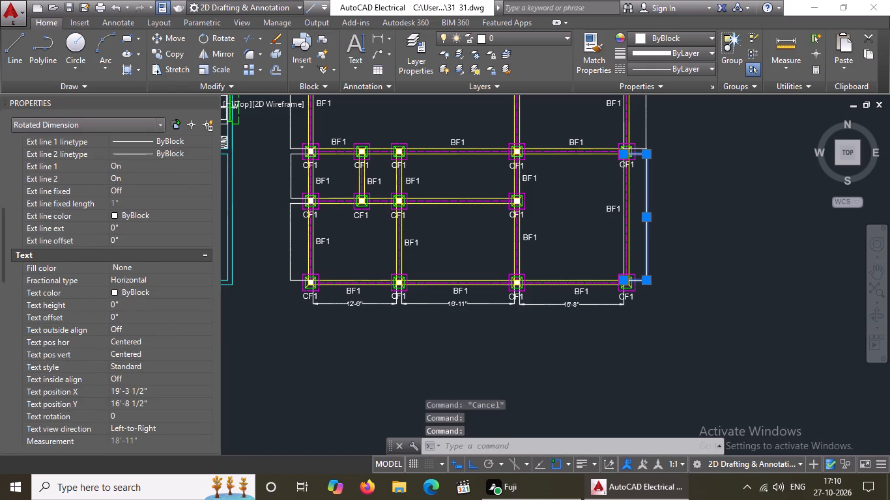
pyautogui.click(127, 305)
pyautogui.press('BackSpace')
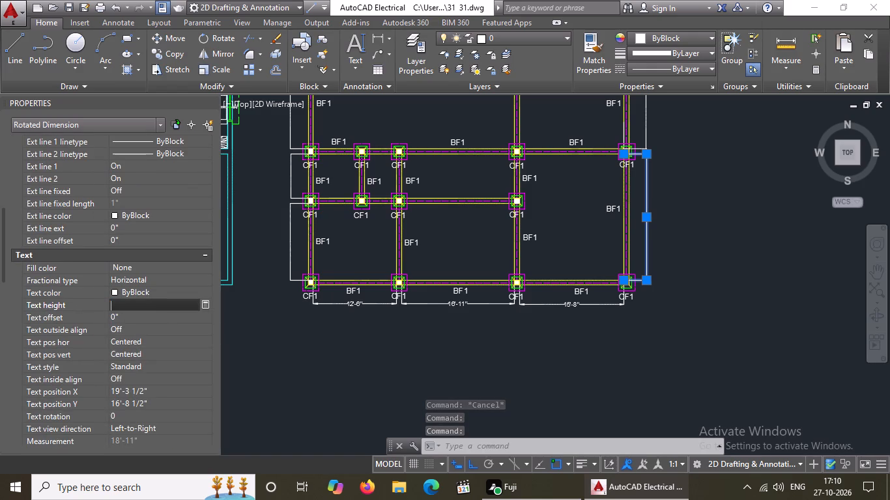
pyautogui.press('BackSpace')
pyautogui.press('8')
pyautogui.hotkey('shift', '"')
pyautogui.press('Return')
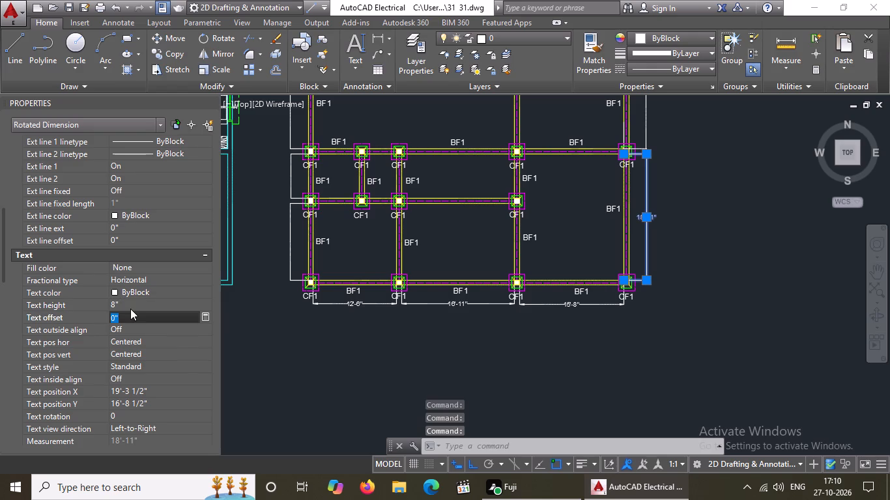
pyautogui.press('Escape')
# Change the linetype of the right-side dimension directly above the 18'-11" one to Continuous.
pyautogui.scroll(-1, 476, 326)
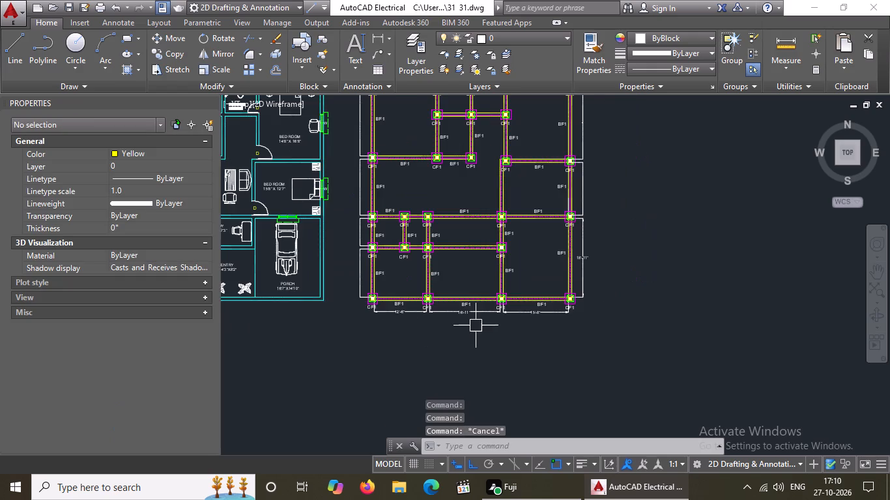
pyautogui.scroll(2, 573, 185)
pyautogui.click(596, 200)
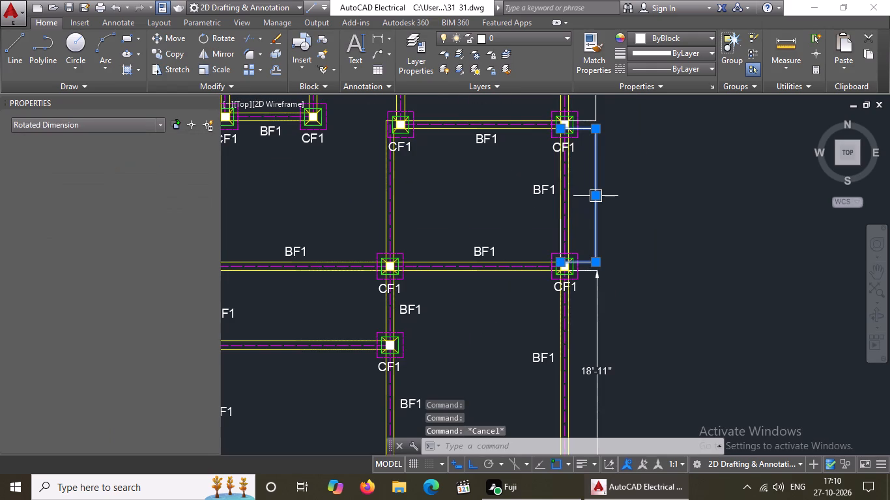
pyautogui.click(683, 69)
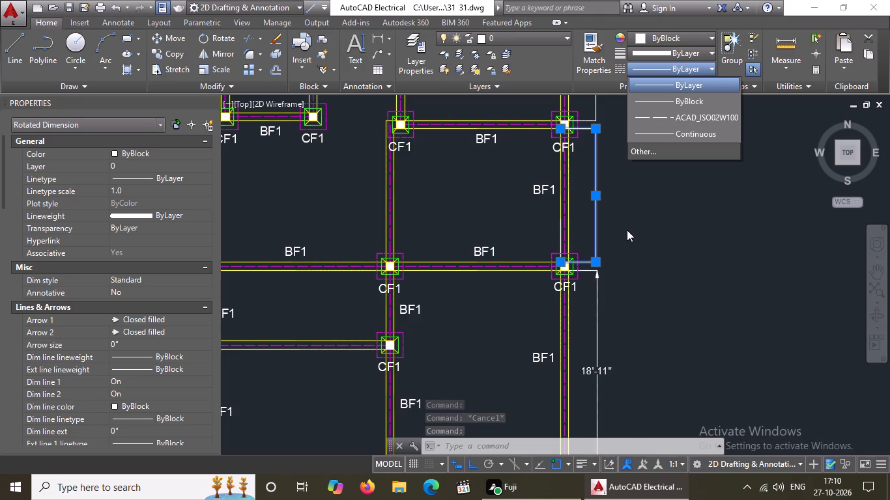
pyautogui.click(670, 131)
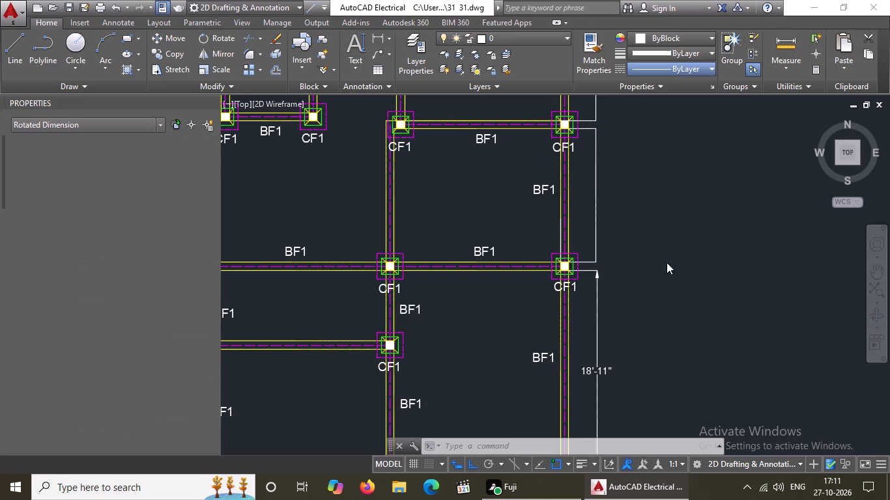
pyautogui.press('Escape')
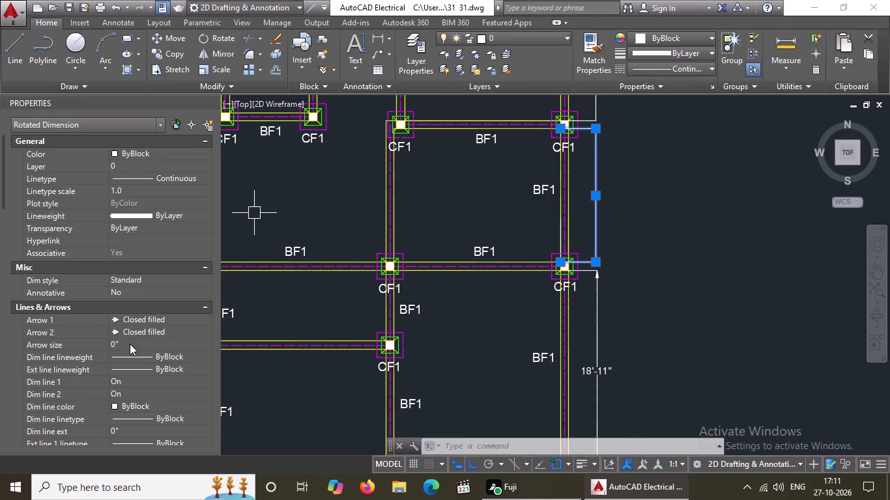
# Set the arrow size of the right-side dimension directly above the 18'-11" one to 8".
pyautogui.click(130, 344)
pyautogui.press('BackSpace')
pyautogui.press('BackSpace')
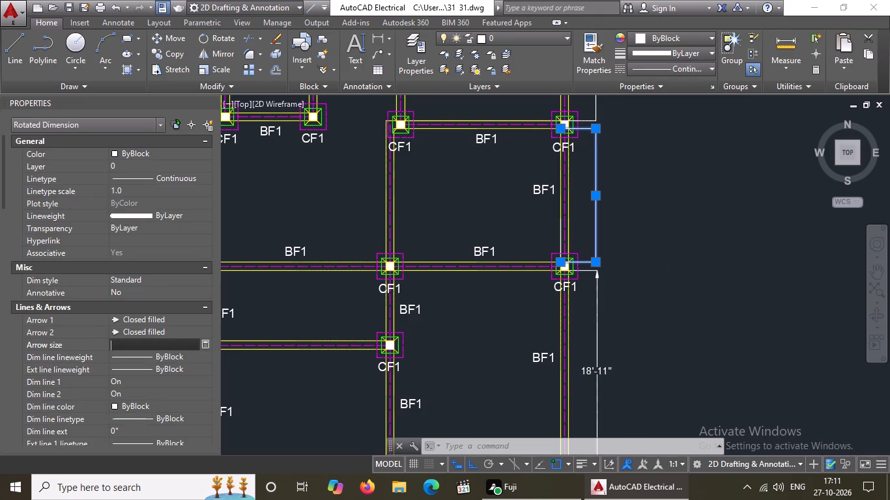
pyautogui.press('BackSpace')
pyautogui.press('8')
pyautogui.hotkey('shift', '"')
pyautogui.press('Return')
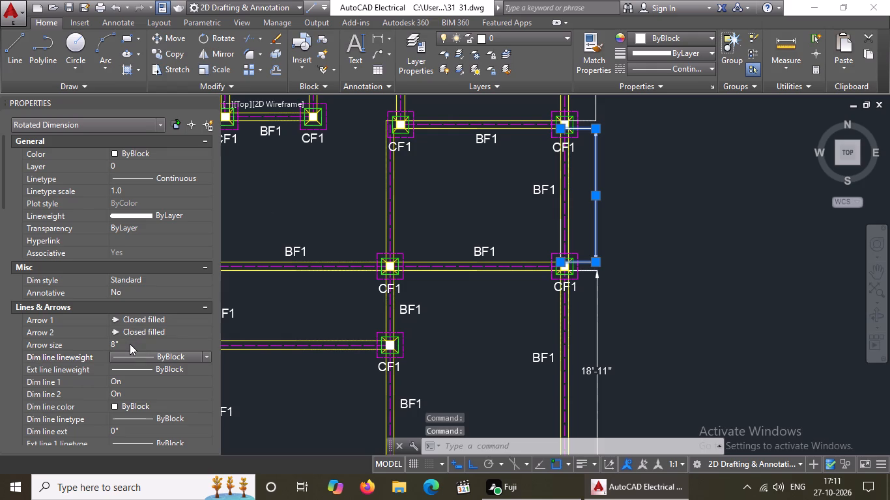
# Change the dimension line lineweight of the selected right-side dimension to 0.13 mm.
pyautogui.scroll(5, 145, 350)
pyautogui.scroll(-5, 144, 351)
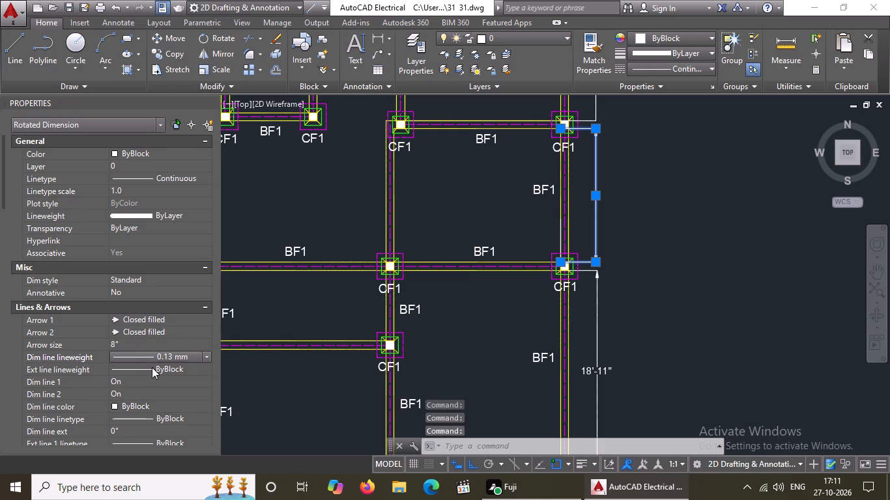
# Set the text height of the right-side dimension directly above the 18'-11" one to 8" and deselect it.
pyautogui.scroll(-5, 151, 375)
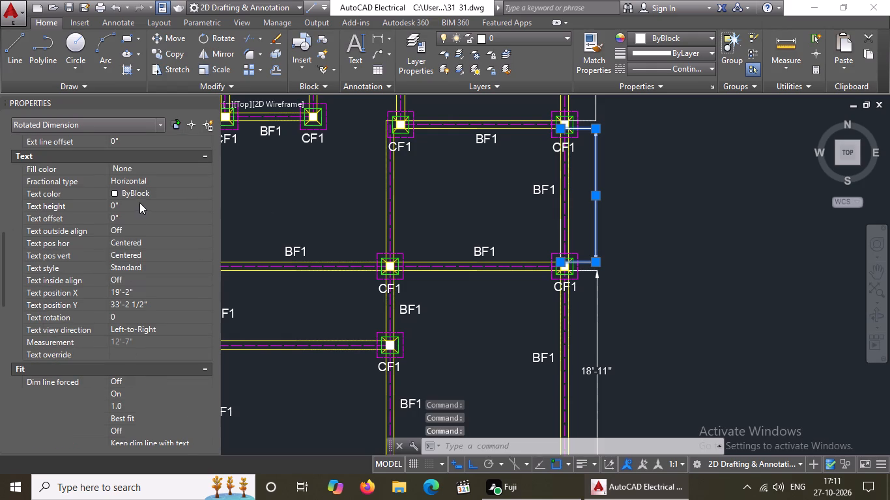
pyautogui.click(139, 202)
pyautogui.press('BackSpace')
pyautogui.press('BackSpace')
pyautogui.write('8"')
pyautogui.press('Return')
pyautogui.press('Escape')
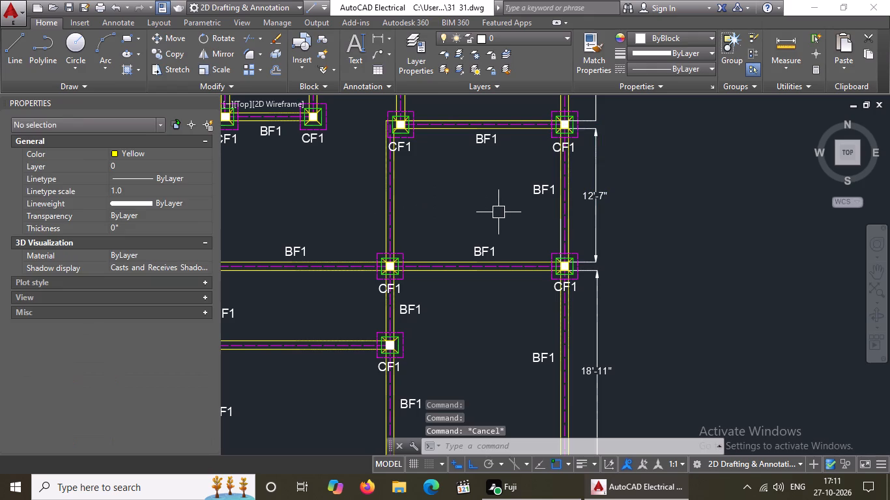
# Set the arrow size of the topmost vertical dimension on the plan's right side, above the 12'-7" one, to 8".
pyautogui.scroll(-3, 543, 191)
pyautogui.scroll(2, 557, 180)
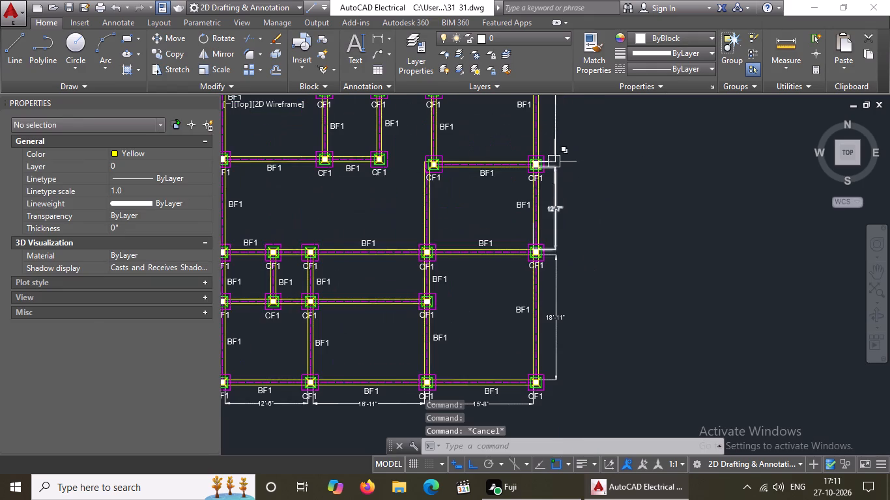
pyautogui.scroll(-2, 554, 160)
pyautogui.scroll(3, 543, 117)
pyautogui.click(589, 184)
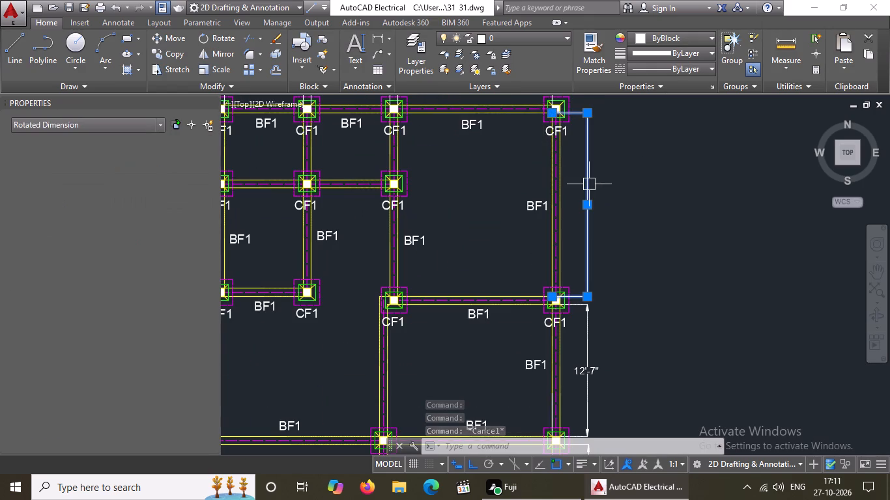
pyautogui.click(138, 344)
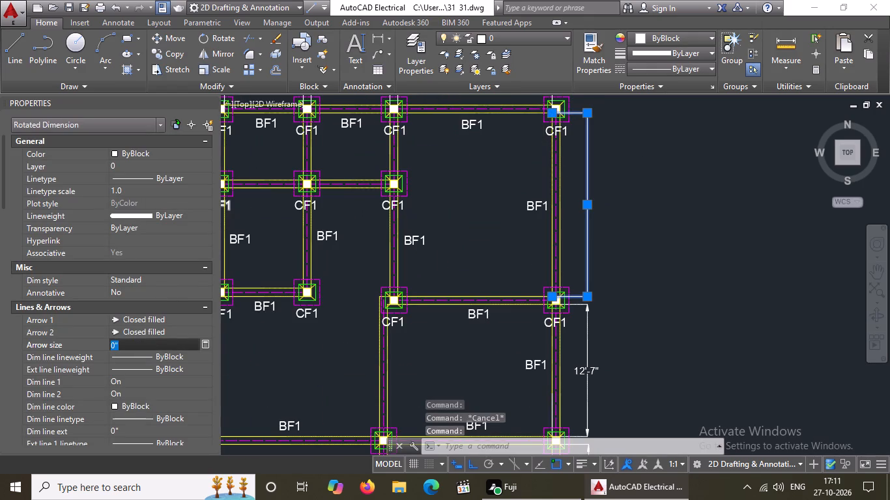
pyautogui.press('BackSpace')
pyautogui.press('BackSpace')
pyautogui.press('8')
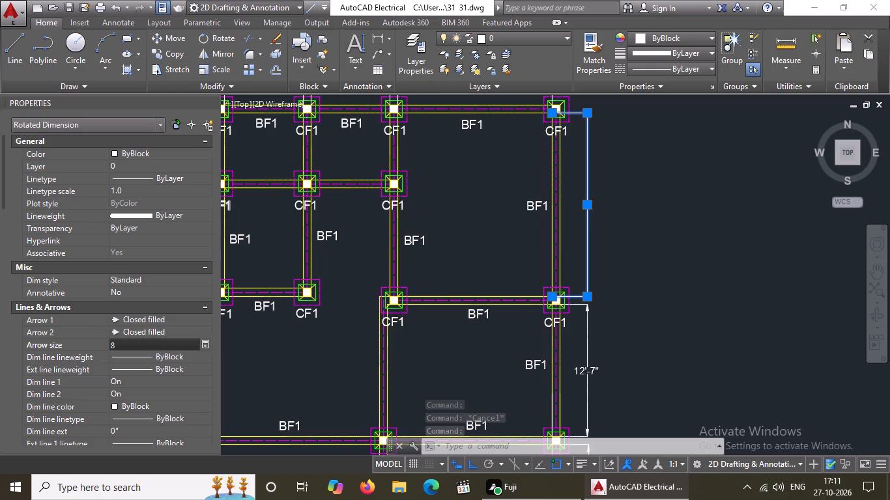
pyautogui.hotkey('shift', '"')
pyautogui.press('Return')
# Set the text height of the topmost right-side vertical dimension to 8".
pyautogui.scroll(-5, 144, 342)
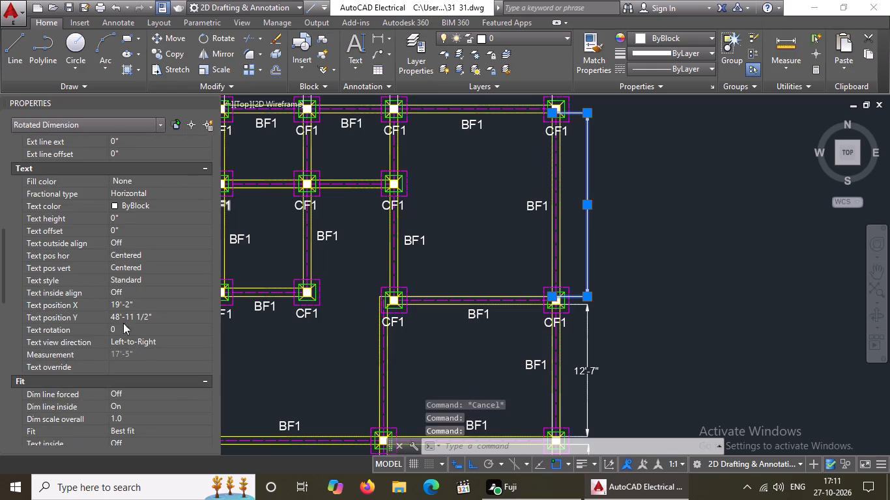
pyautogui.click(131, 220)
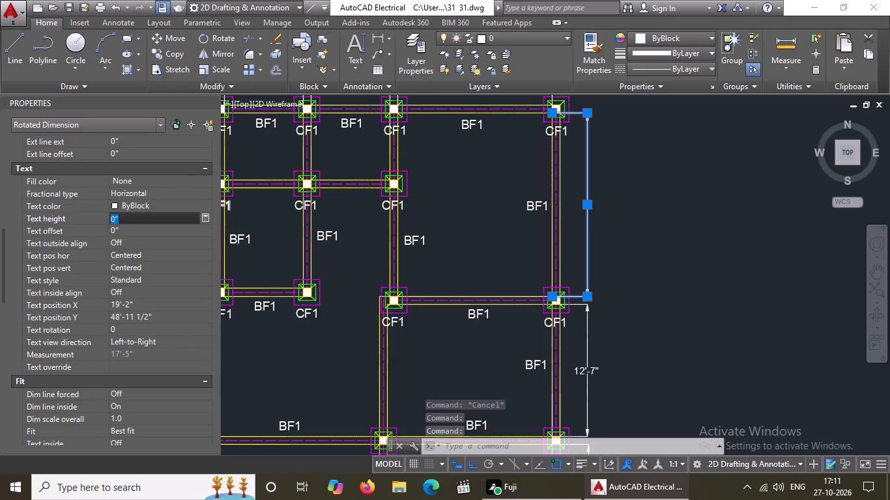
pyautogui.press('BackSpace')
pyautogui.press('BackSpace')
pyautogui.press('BackSpace')
pyautogui.press('8')
pyautogui.hotkey('shift', '"')
pyautogui.press('Return')
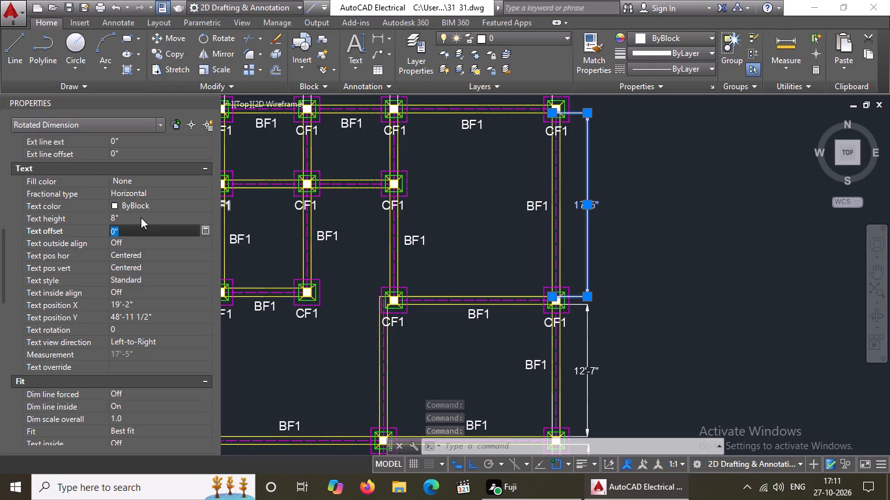
pyautogui.scroll(1, 551, 196)
pyautogui.scroll(-3, 551, 197)
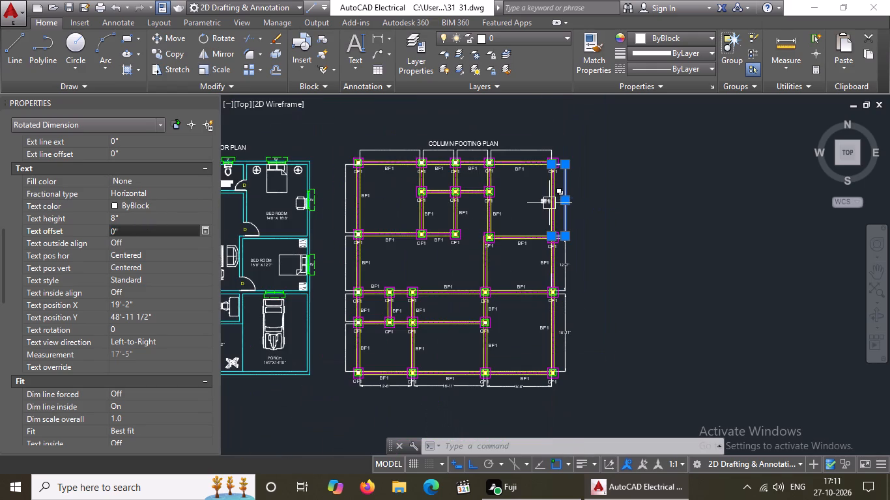
# Set the arrow size of the rightmost horizontal dimension along the top of the column footing plan to 8".
pyautogui.click(517, 149)
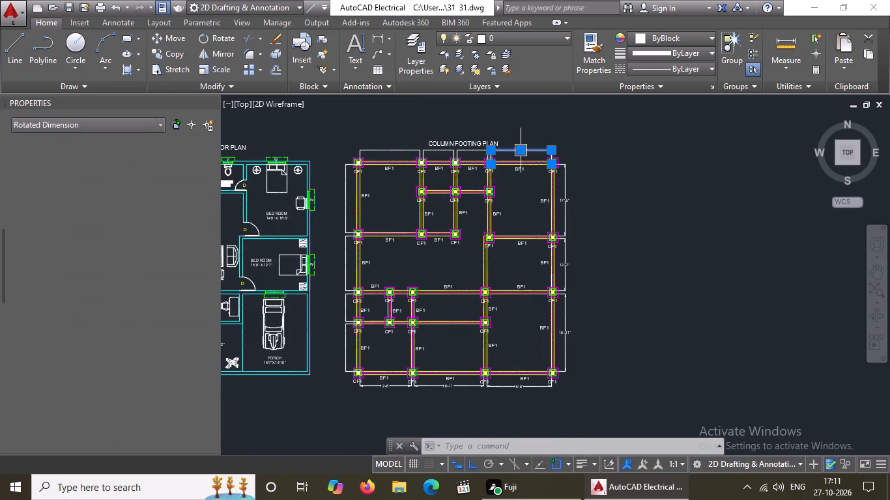
pyautogui.scroll(2, 528, 171)
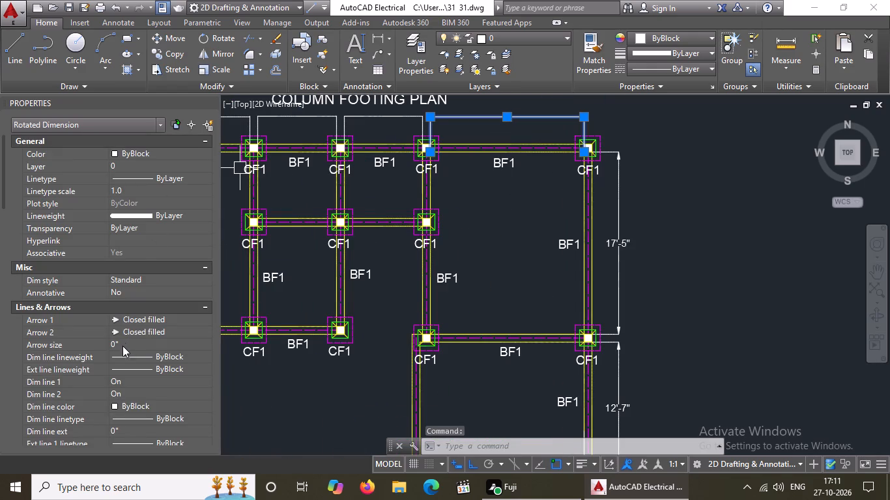
pyautogui.click(124, 340)
pyautogui.press('BackSpace')
pyautogui.press('BackSpace')
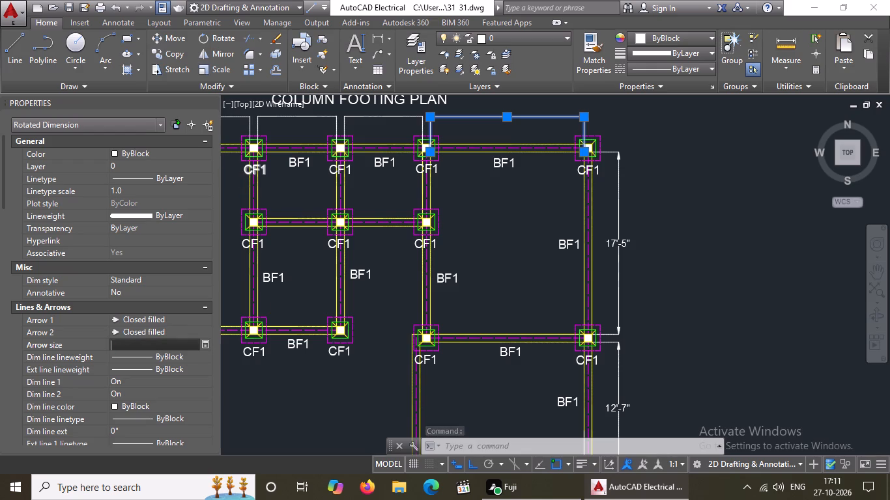
pyautogui.write('8"')
pyautogui.press('Return')
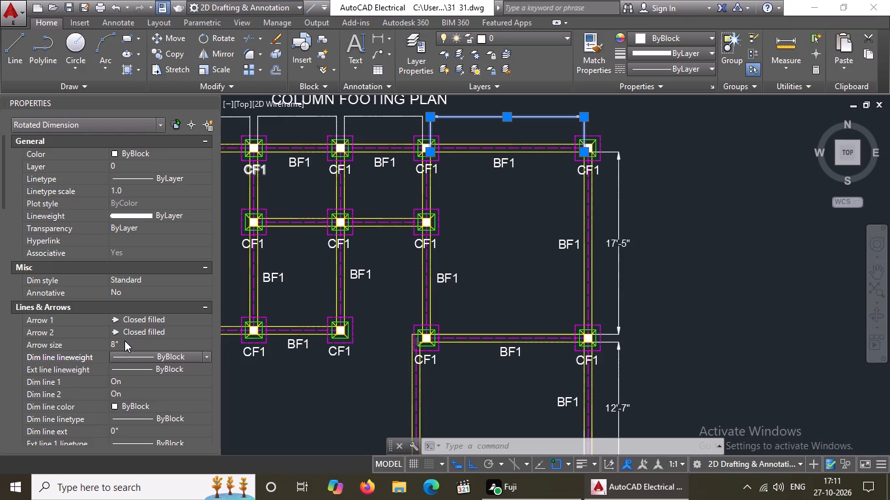
# Set the text height of the rightmost top dimension to 8" and deselect it.
pyautogui.scroll(-3, 138, 342)
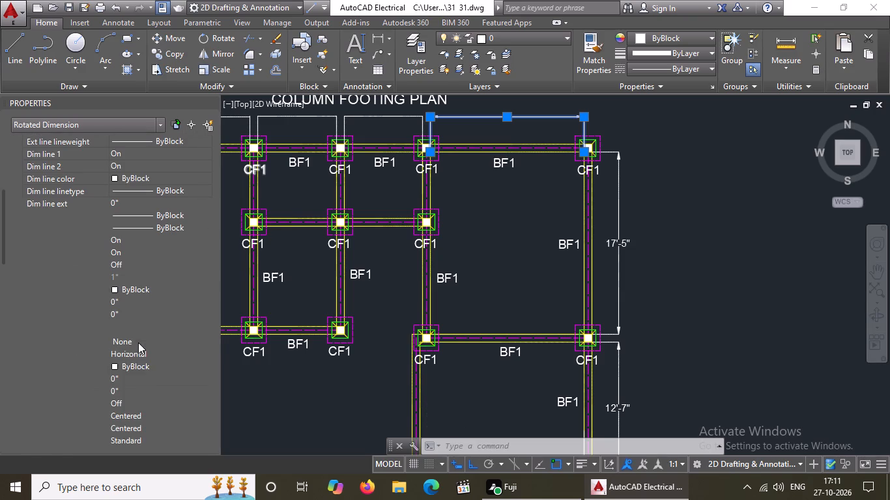
pyautogui.click(136, 379)
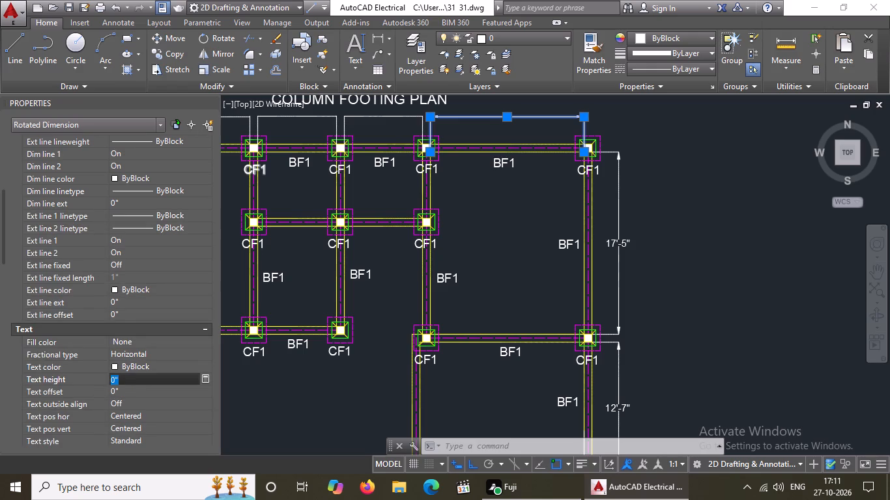
pyautogui.press('BackSpace')
pyautogui.press('BackSpace')
pyautogui.press('8')
pyautogui.hotkey('shift', '"')
pyautogui.press('Return')
pyautogui.scroll(-5, 140, 365)
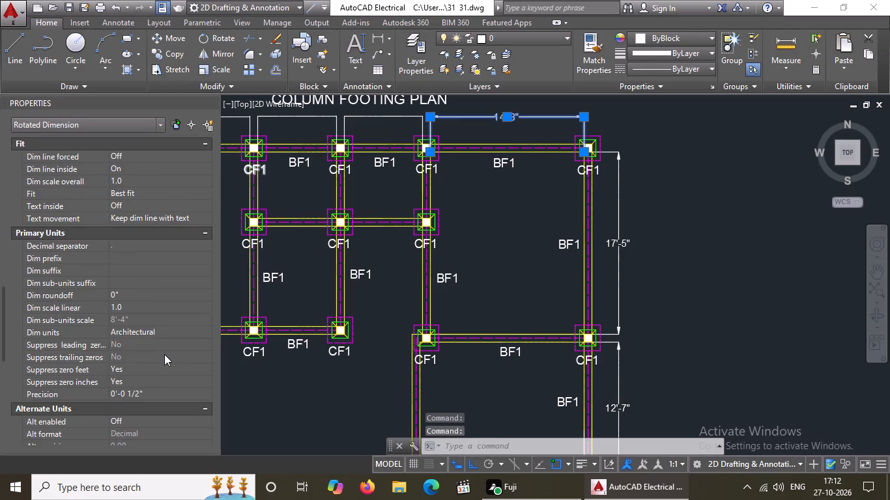
pyautogui.press('Escape')
pyautogui.press('Escape')
pyautogui.scroll(-3, 412, 312)
pyautogui.scroll(3, 410, 271)
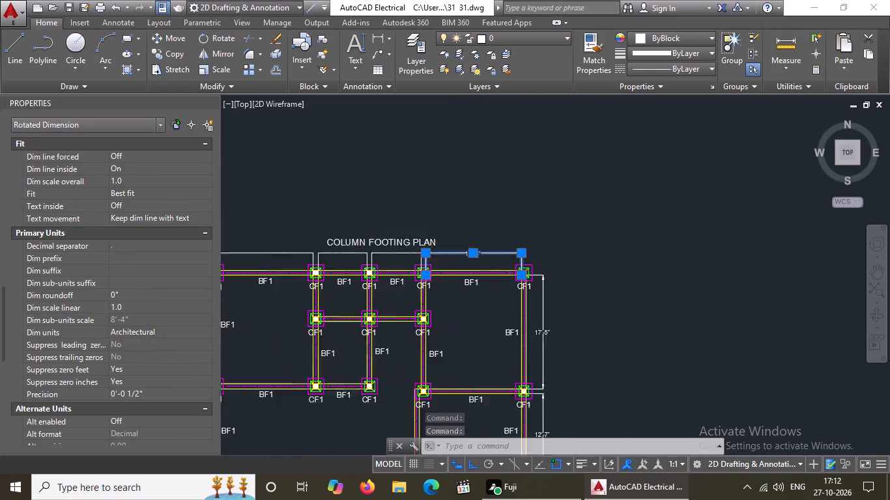
pyautogui.press('Escape')
# Set the arrow size of the second top dimension from the plan's right end to 8".
pyautogui.click(396, 240)
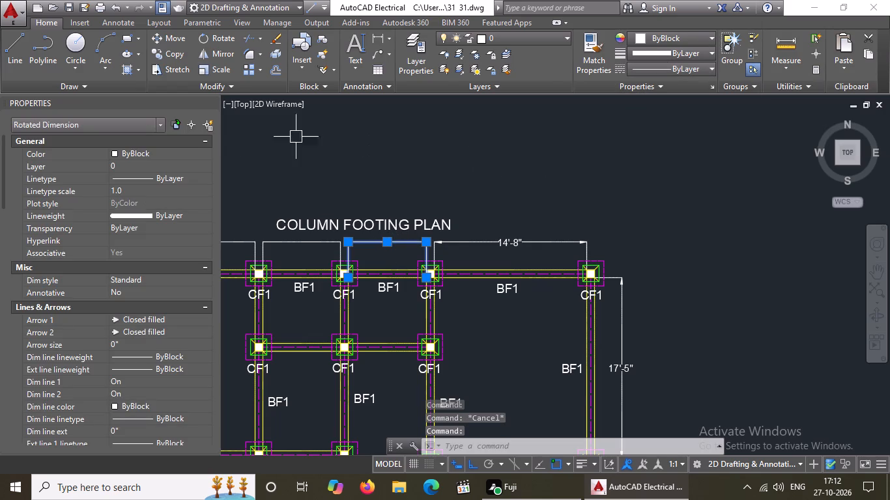
pyautogui.click(143, 337)
pyautogui.click(147, 346)
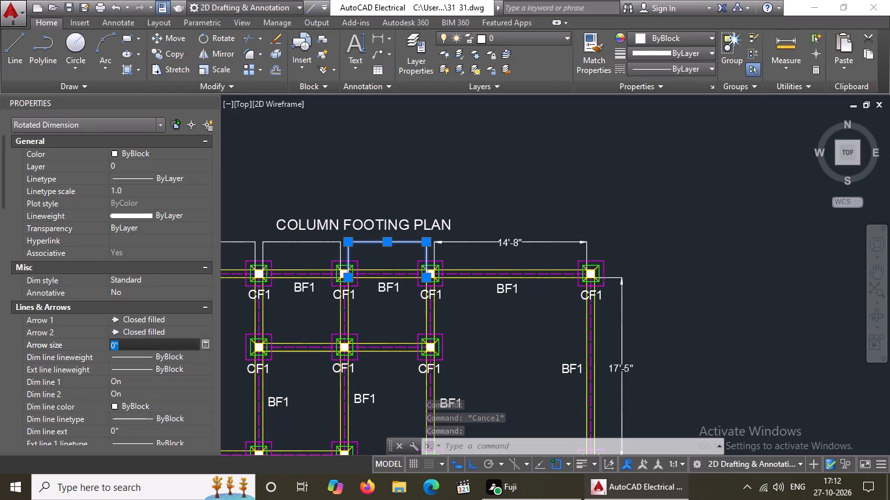
pyautogui.press('BackSpace')
pyautogui.press('BackSpace')
pyautogui.write('8"')
pyautogui.press('Return')
# Set the text height of the second top dimension from the right to 8" and deselect it.
pyautogui.scroll(-4, 152, 340)
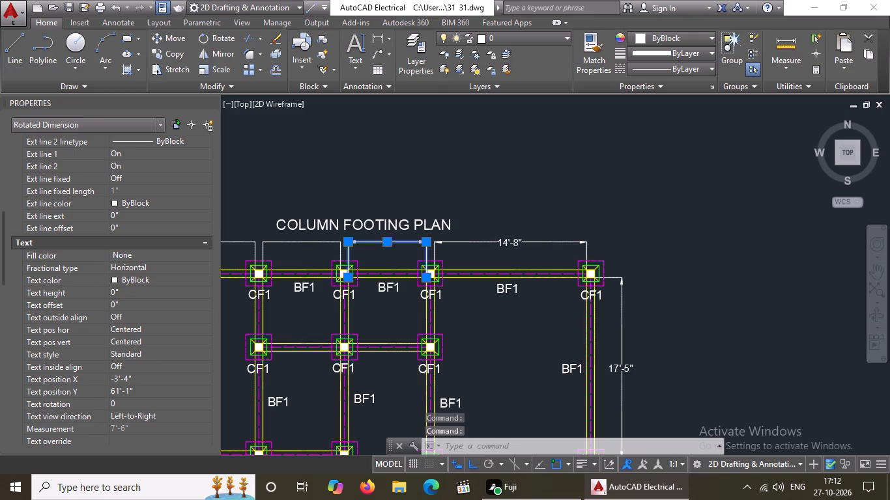
pyautogui.click(124, 290)
pyautogui.press('BackSpace')
pyautogui.press('BackSpace')
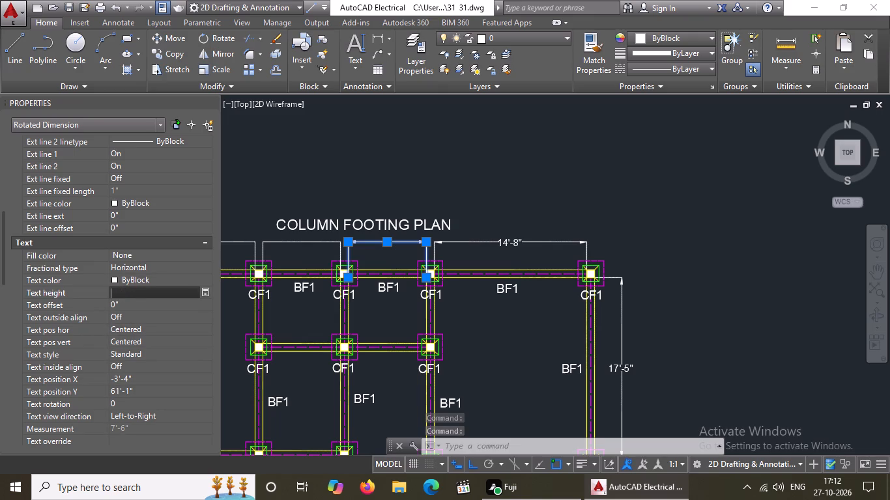
pyautogui.press('8')
pyautogui.hotkey('shift', '"')
pyautogui.press('Return')
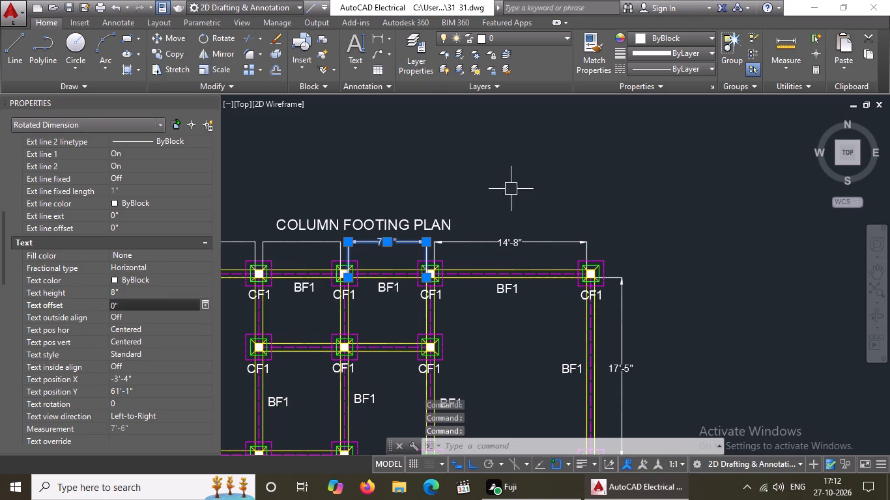
pyautogui.press('Escape')
# Set the arrow size of the third top dimension from the plan's right end to 8".
pyautogui.click(319, 241)
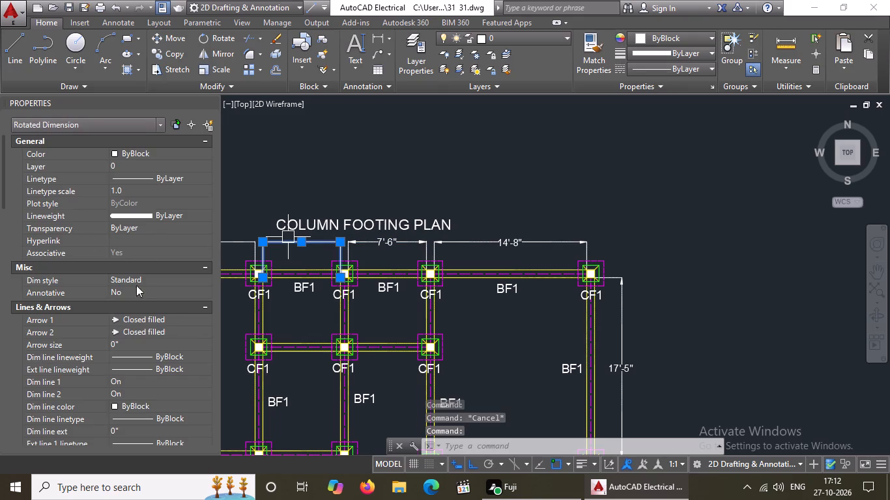
pyautogui.click(135, 344)
pyautogui.press('BackSpace')
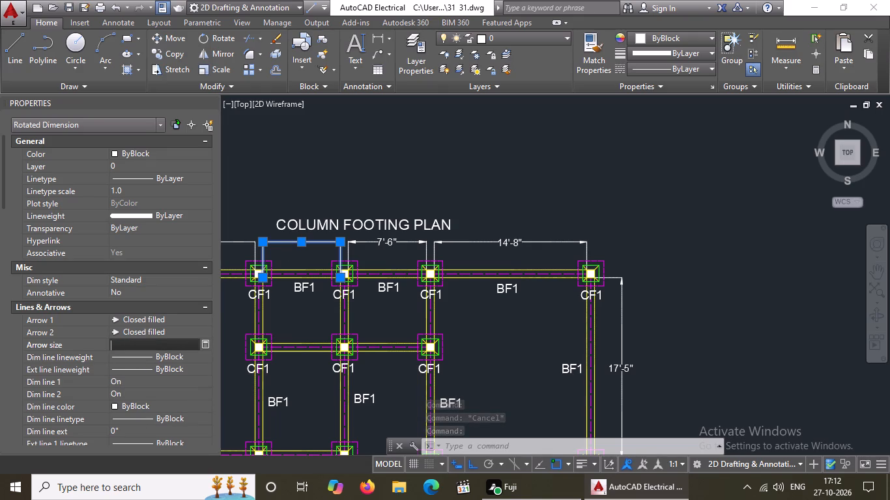
pyautogui.press('BackSpace')
pyautogui.write('8"')
pyautogui.press('Return')
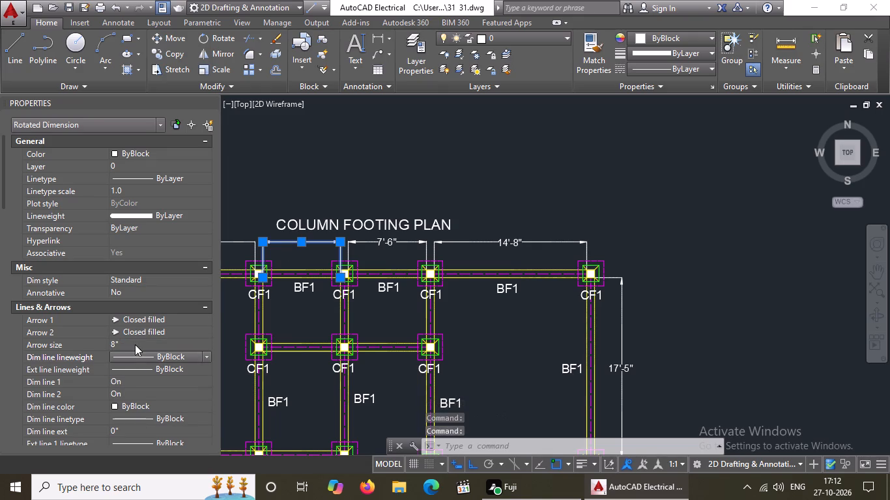
# Set the text height of the third top dimension from the right to 8" and deselect it.
pyautogui.scroll(-4, 134, 346)
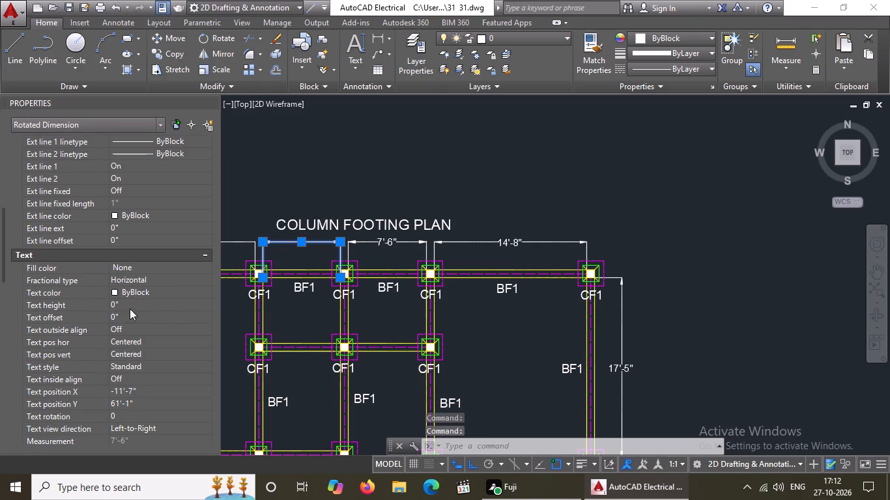
pyautogui.click(130, 307)
pyautogui.press('BackSpace')
pyautogui.press('BackSpace')
pyautogui.press('8')
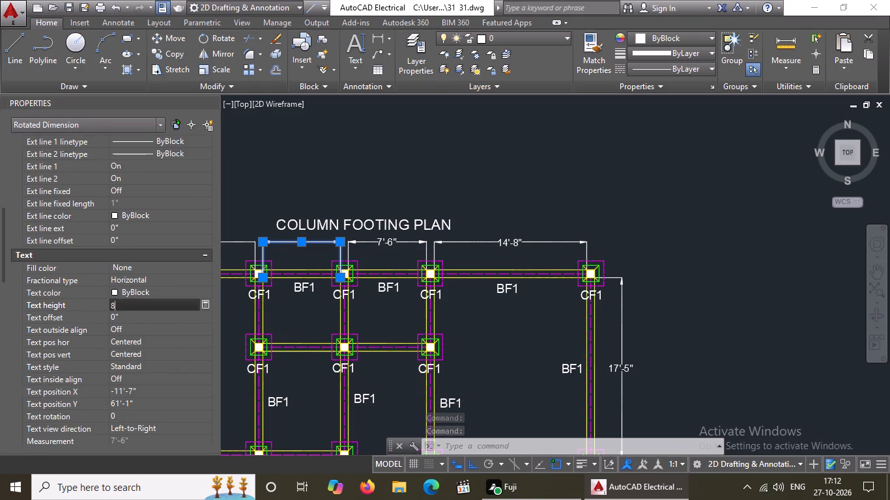
pyautogui.hotkey('shift', '"')
pyautogui.press('Return')
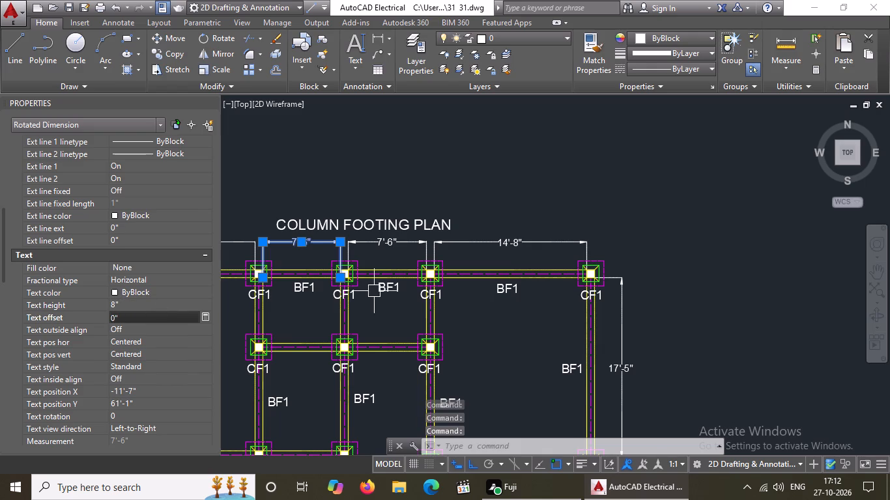
pyautogui.press('Escape')
# Set the arrow size of the leftmost horizontal dimension along the top of the column footing plan to 8".
pyautogui.scroll(-2, 351, 262)
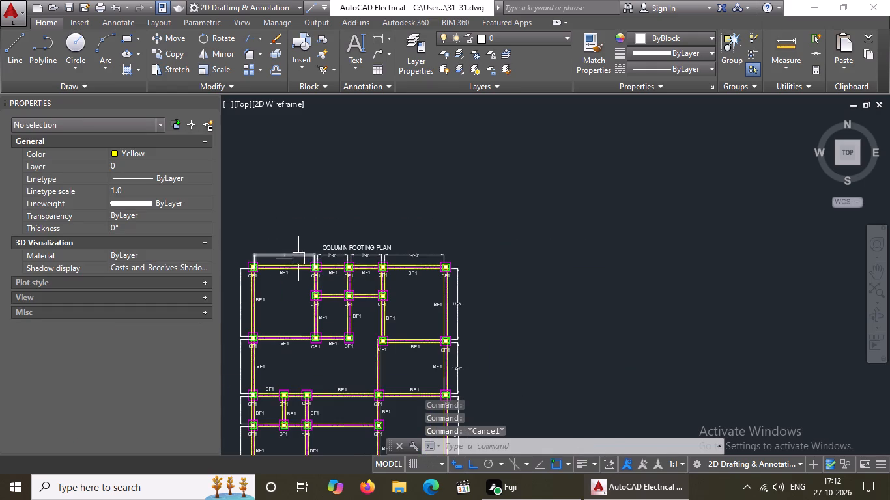
pyautogui.scroll(1, 294, 261)
pyautogui.click(294, 258)
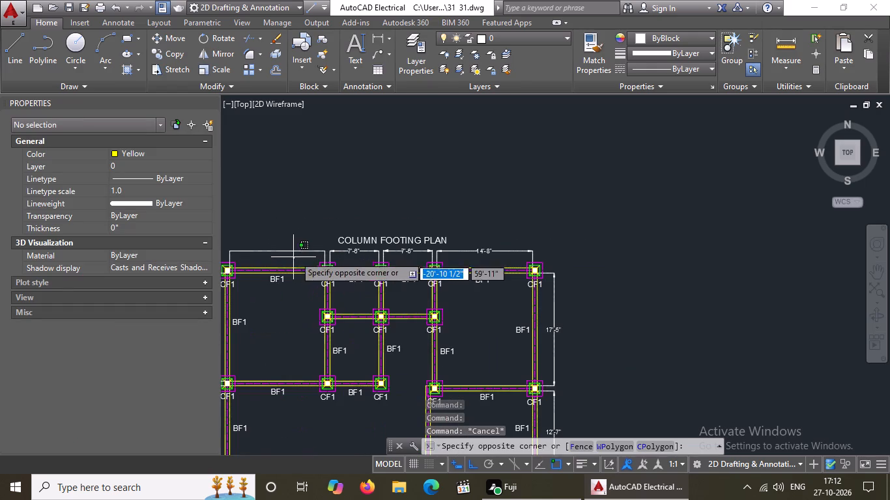
pyautogui.click(301, 249)
pyautogui.click(301, 249)
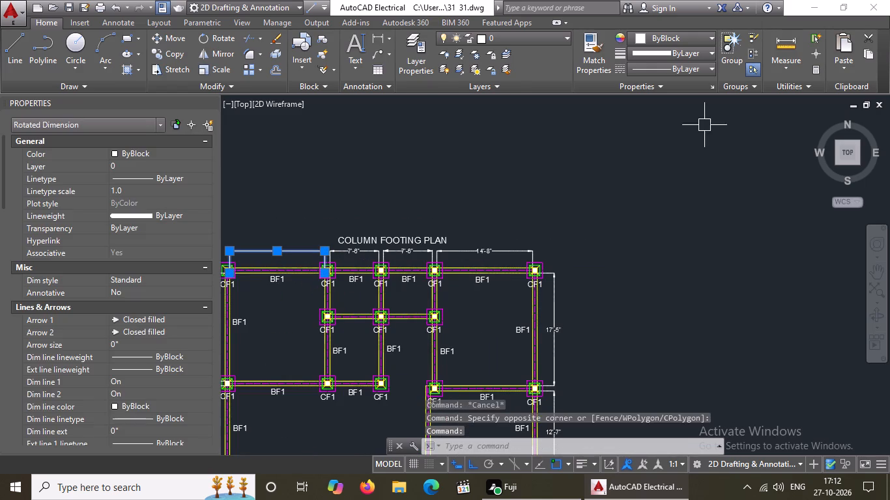
pyautogui.scroll(-2, 485, 243)
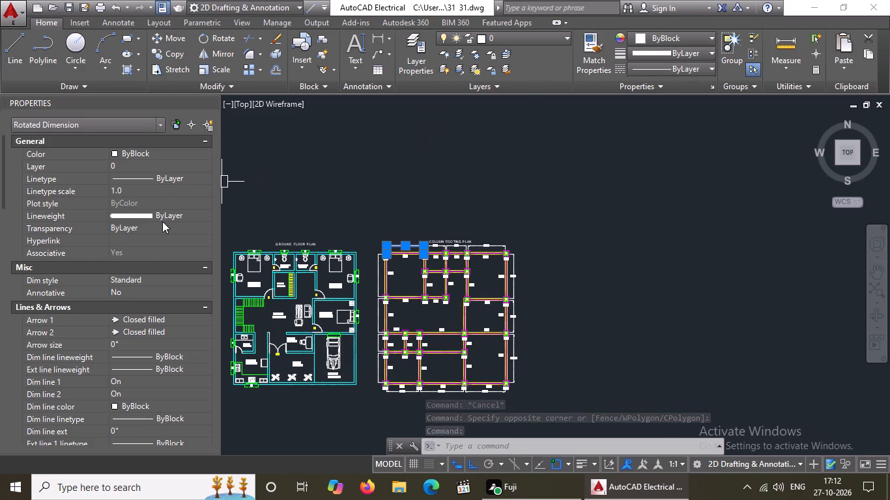
pyautogui.click(123, 342)
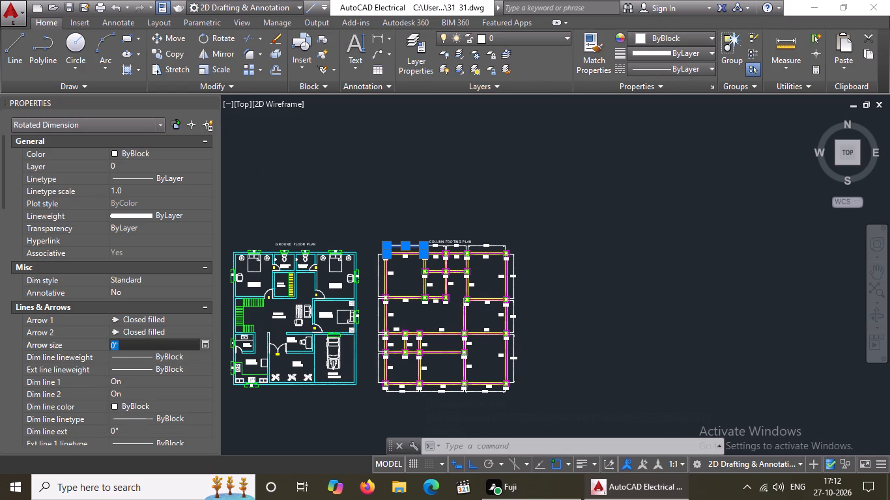
pyautogui.press('BackSpace')
pyautogui.press('BackSpace')
pyautogui.press('BackSpace')
pyautogui.press('8')
pyautogui.hotkey('shift', '"')
pyautogui.press('Return')
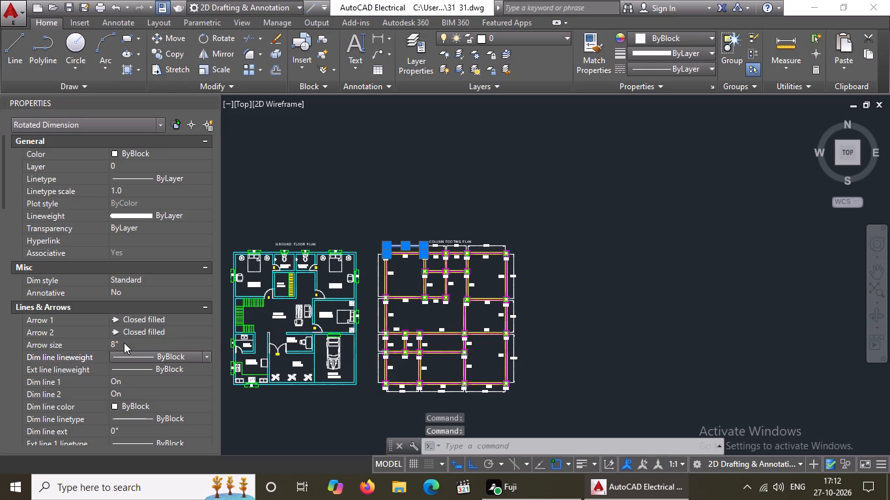
# Set the text height of the leftmost top dimension to 8" and deselect it.
pyautogui.scroll(-5, 124, 342)
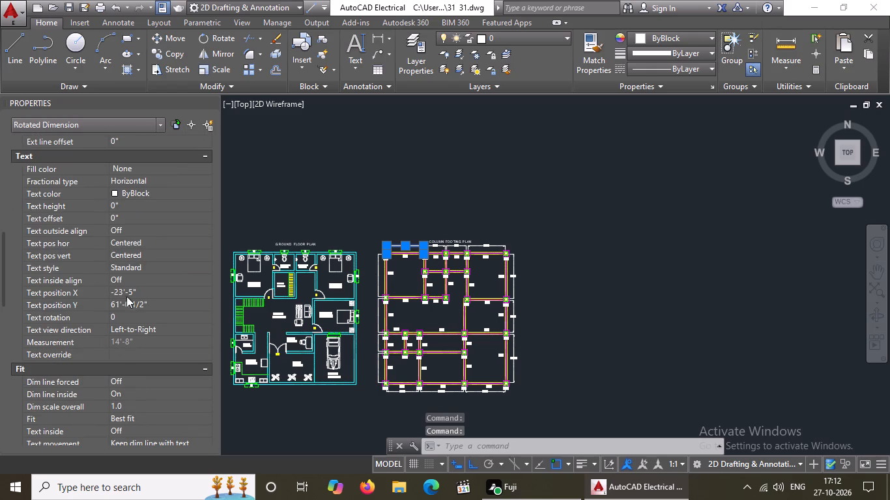
pyautogui.click(131, 209)
pyautogui.press('BackSpace')
pyautogui.press('BackSpace')
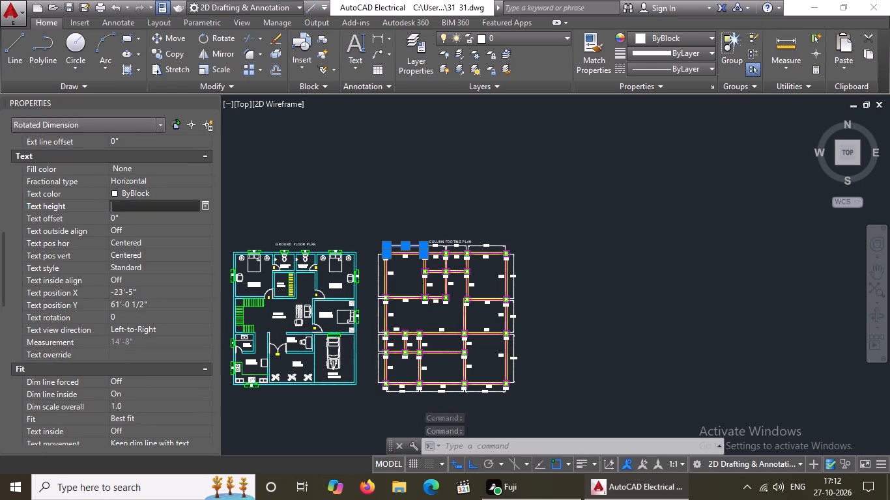
pyautogui.write('8"')
pyautogui.press('Return')
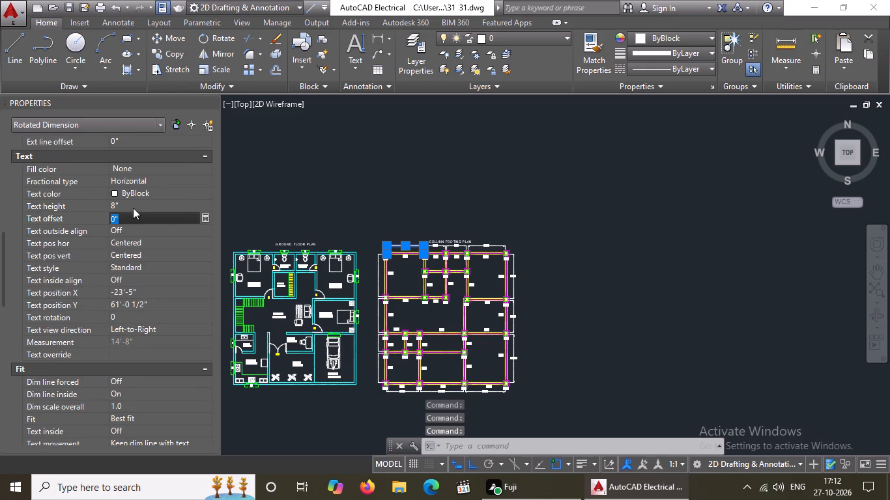
pyautogui.press('Escape')
# Set the arrow size of the topmost vertical dimension on the column footing plan's left side to 8".
pyautogui.scroll(3, 425, 268)
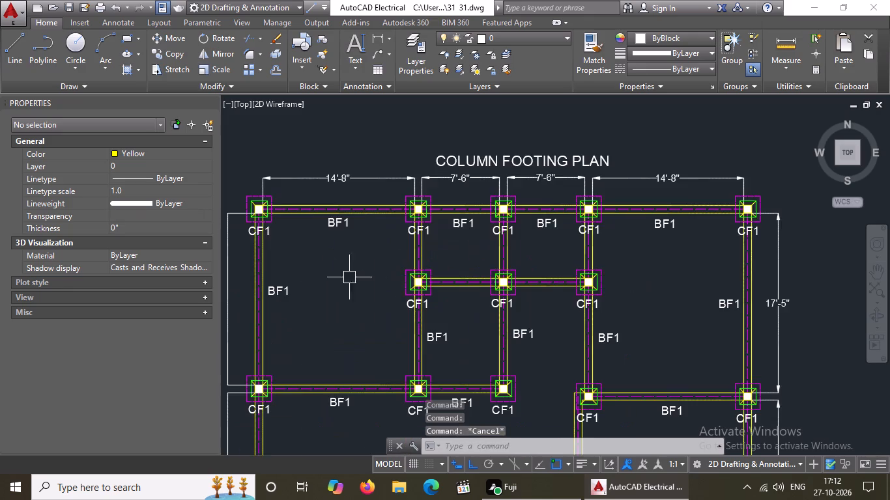
pyautogui.scroll(-2, 327, 251)
pyautogui.scroll(1, 255, 285)
pyautogui.click(303, 269)
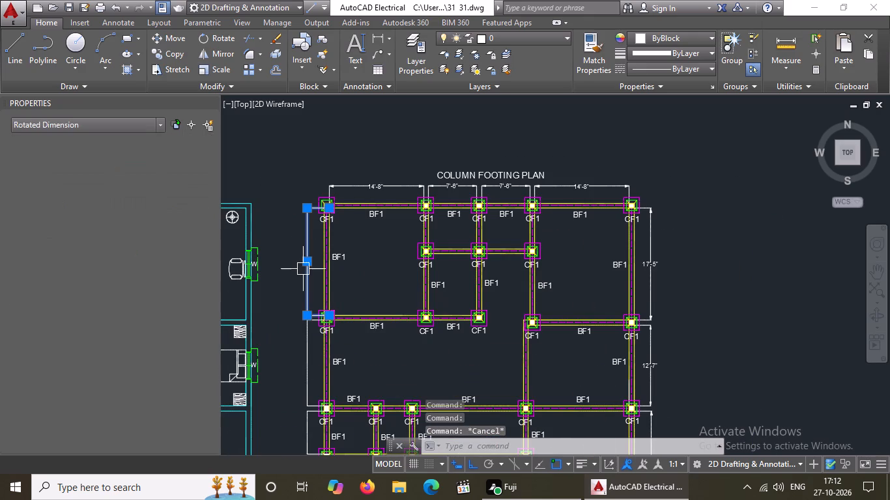
pyautogui.click(146, 346)
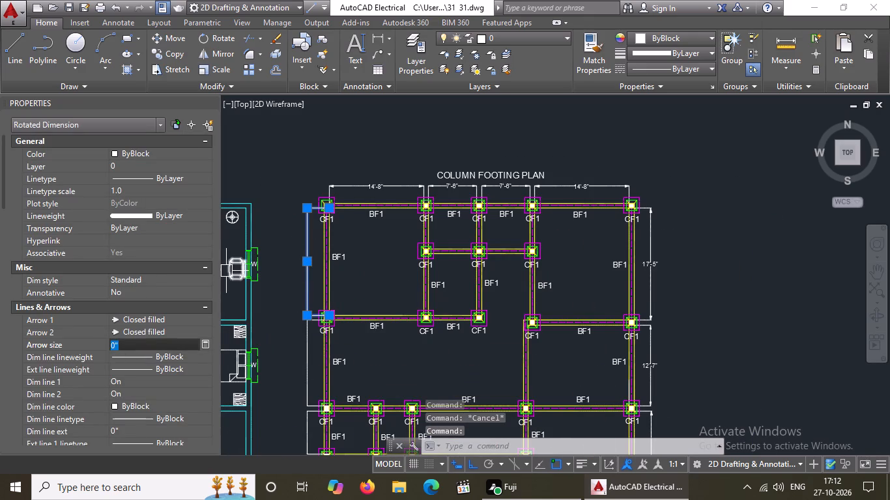
pyautogui.press('BackSpace')
pyautogui.press('BackSpace')
pyautogui.write('8"')
pyautogui.press('Return')
# Set the text height of the topmost vertical dimension on the column footing plan's left side to 8" and deselect it.
pyautogui.scroll(-4, 146, 346)
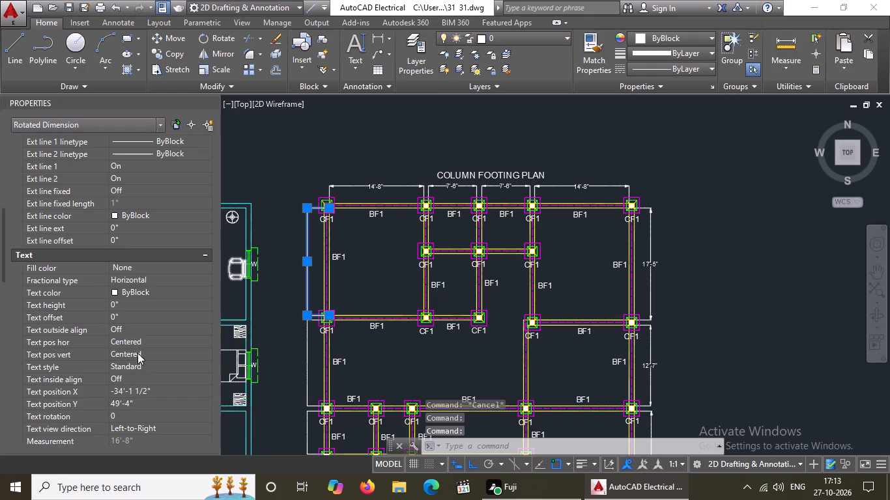
pyautogui.click(125, 300)
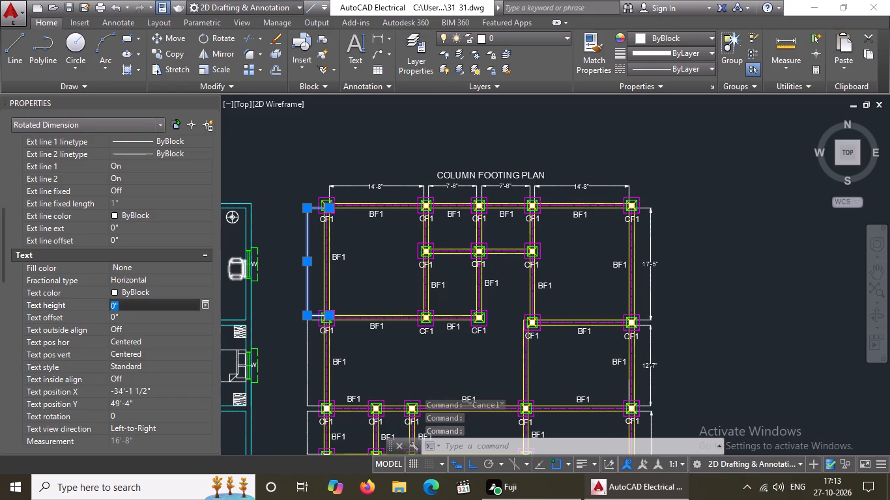
pyautogui.press('BackSpace')
pyautogui.press('BackSpace')
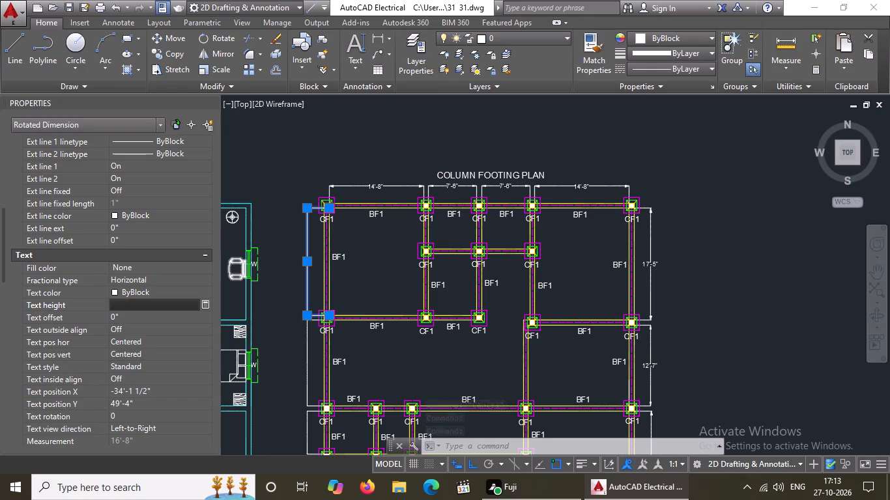
pyautogui.write('8"')
pyautogui.press('Return')
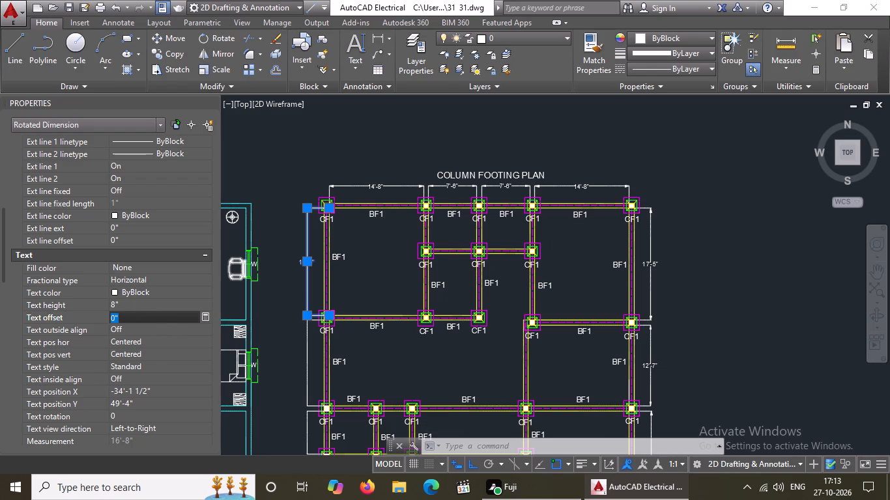
pyautogui.press('Escape')
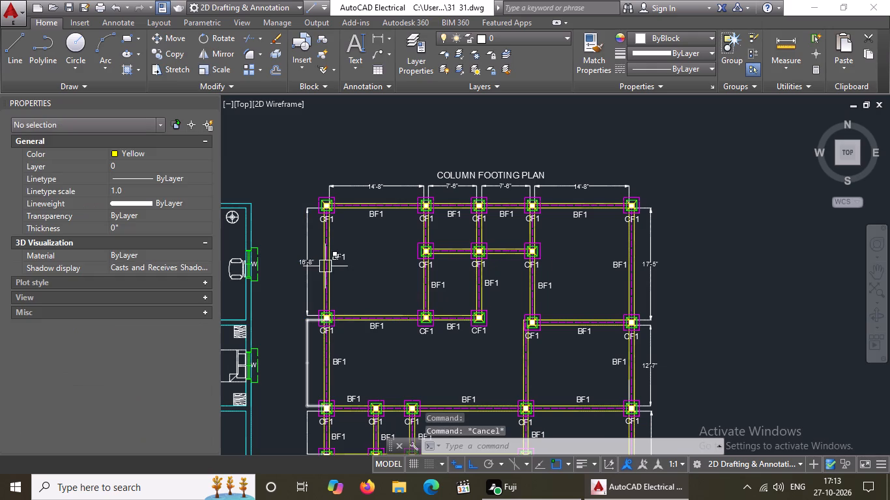
# Set the arrow size of the second vertical dimension from the top on the plan's left side to 8".
pyautogui.click(309, 366)
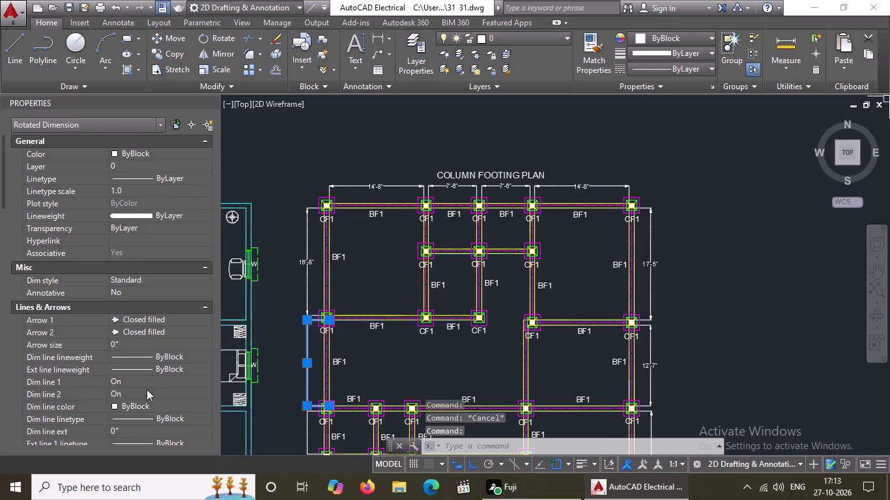
pyautogui.click(124, 346)
pyautogui.press('BackSpace')
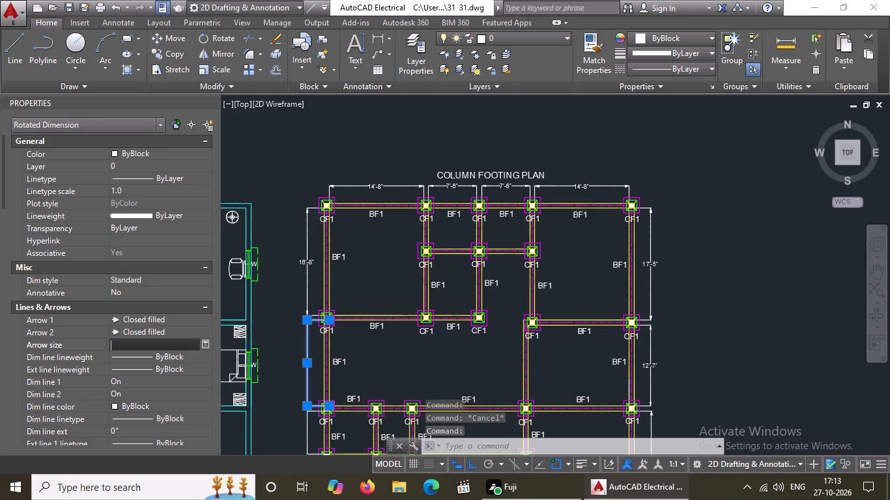
pyautogui.press('BackSpace')
pyautogui.press('BackSpace')
pyautogui.press('8')
pyautogui.hotkey('shift', '"')
pyautogui.press('Return')
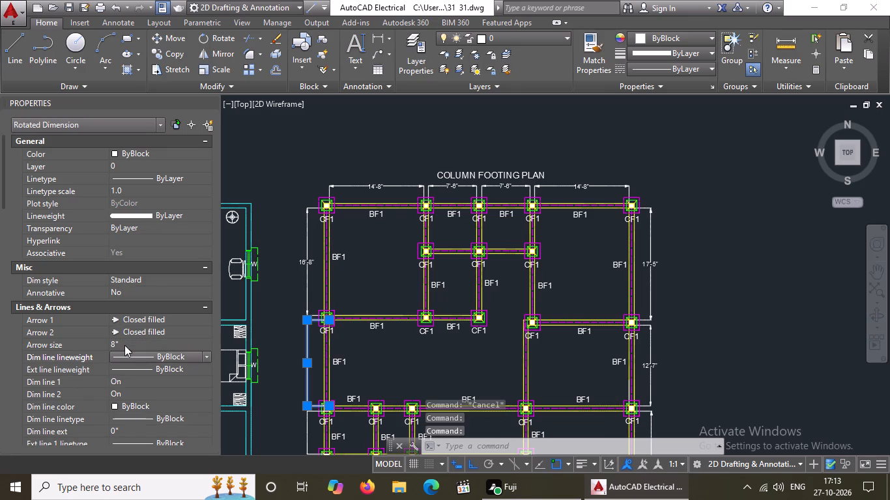
# Set the text height of the second left-side dimension from the top to 8" and deselect it.
pyautogui.scroll(-4, 127, 350)
pyautogui.click(133, 290)
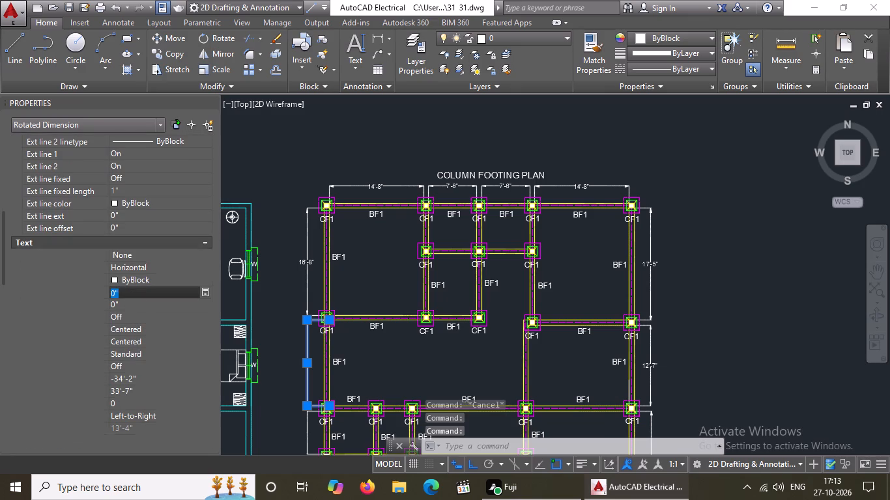
pyautogui.press('BackSpace')
pyautogui.press('BackSpace')
pyautogui.press('8')
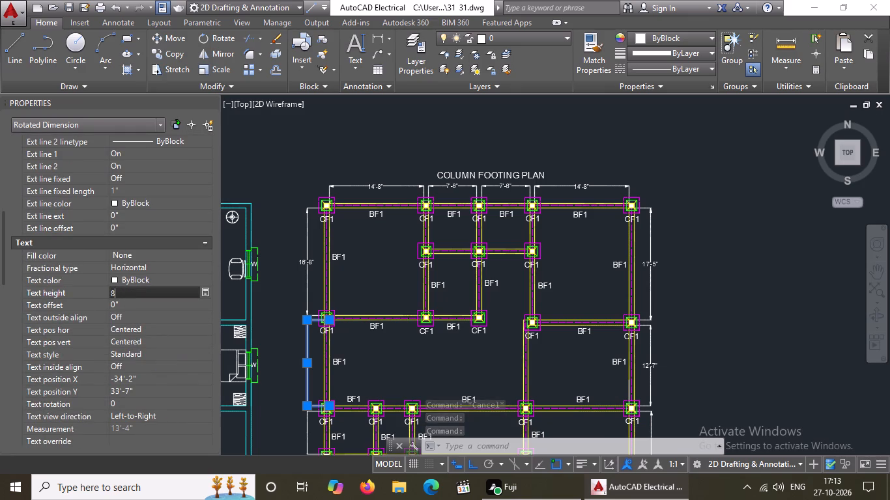
pyautogui.hotkey('shift', '"')
pyautogui.press('Return')
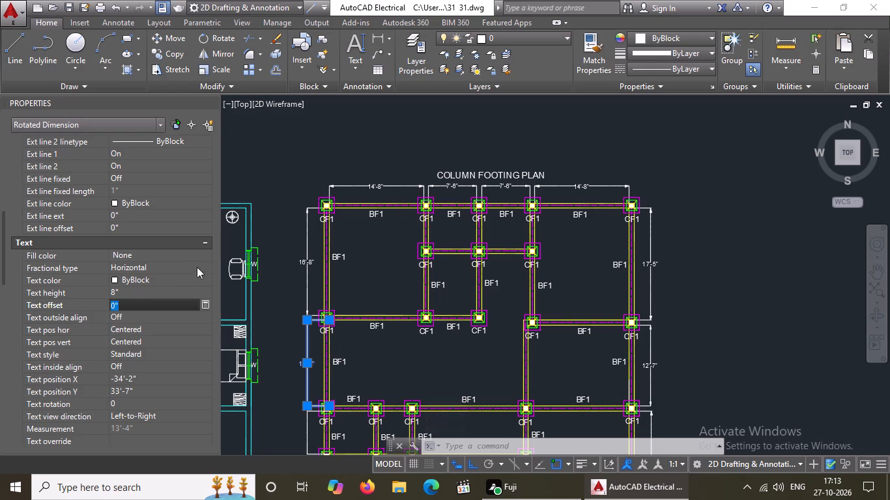
pyautogui.press('Escape')
# Set the arrow size of the third vertical dimension from the top on the plan's left side to 8".
pyautogui.scroll(-3, 471, 300)
pyautogui.scroll(2, 437, 351)
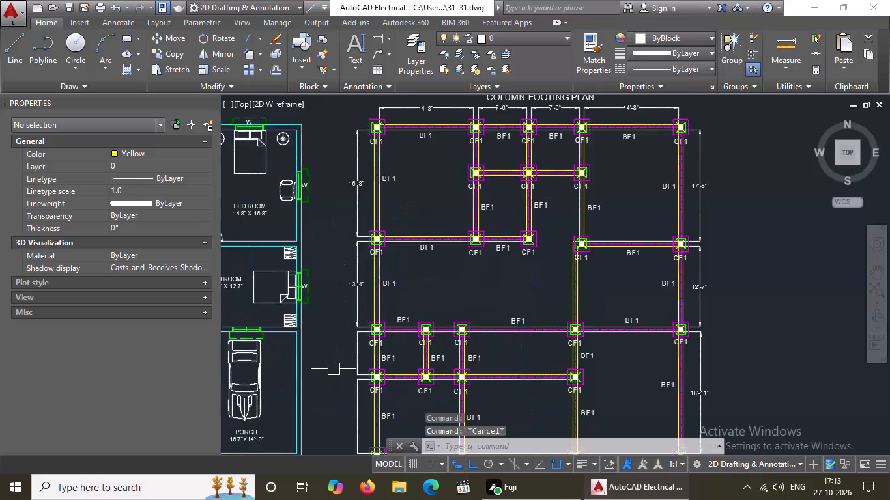
pyautogui.scroll(2, 333, 369)
pyautogui.click(392, 337)
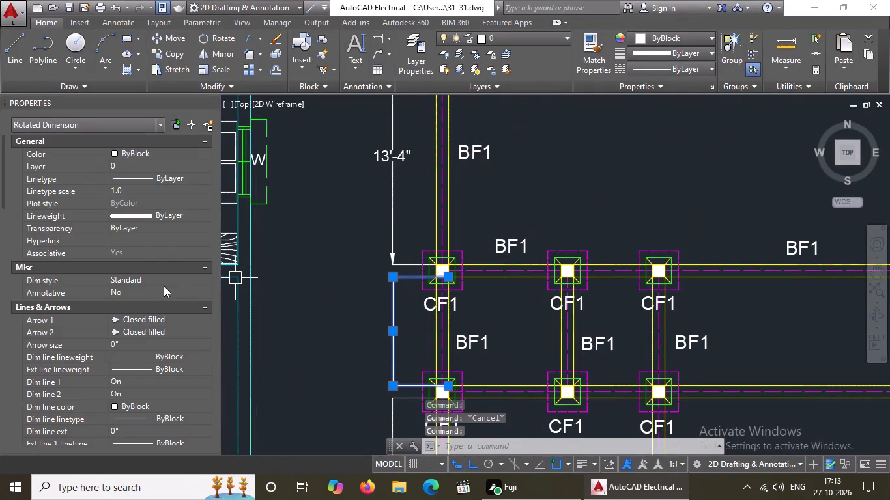
pyautogui.click(133, 344)
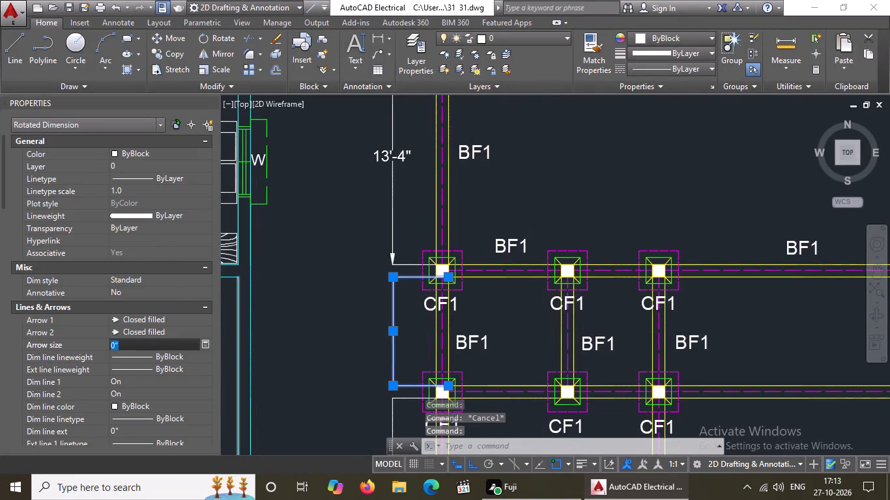
pyautogui.press('BackSpace')
pyautogui.press('BackSpace')
pyautogui.press('8')
pyautogui.hotkey('shift', '"')
pyautogui.press('Return')
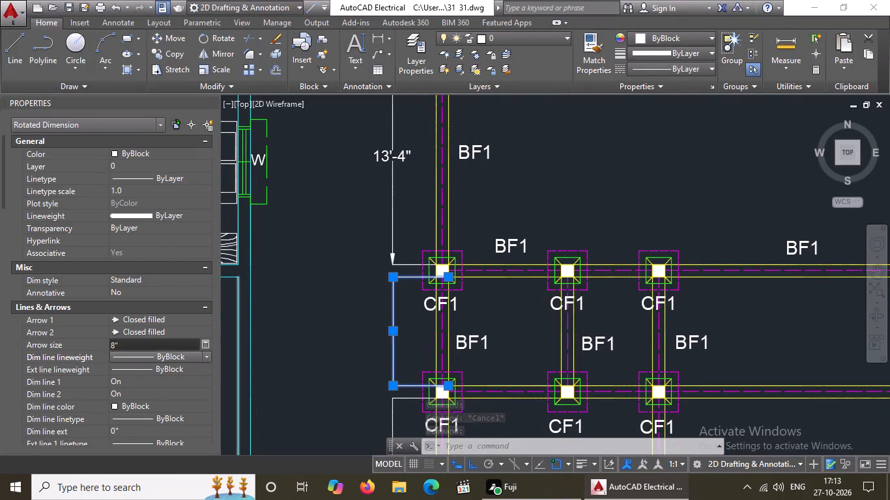
# Set the text height of the third left-side dimension from the top to 8" and deselect it.
pyautogui.scroll(-2, 133, 344)
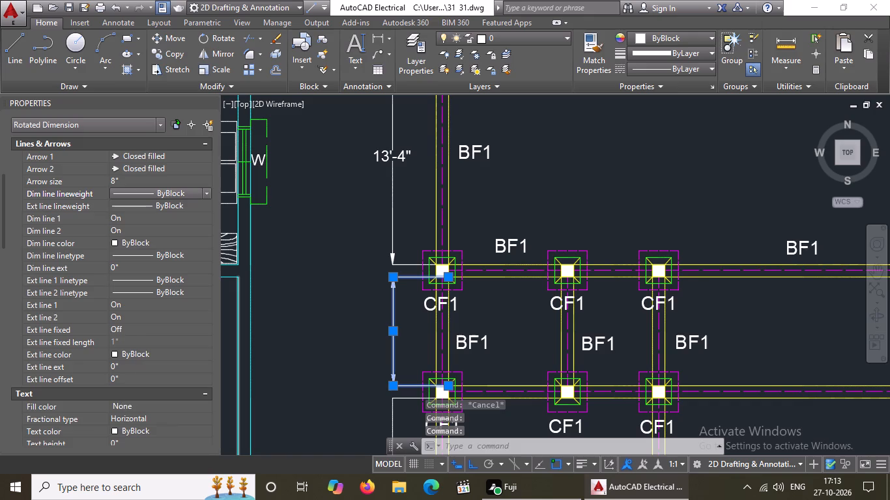
pyautogui.scroll(-2, 126, 335)
pyautogui.click(136, 294)
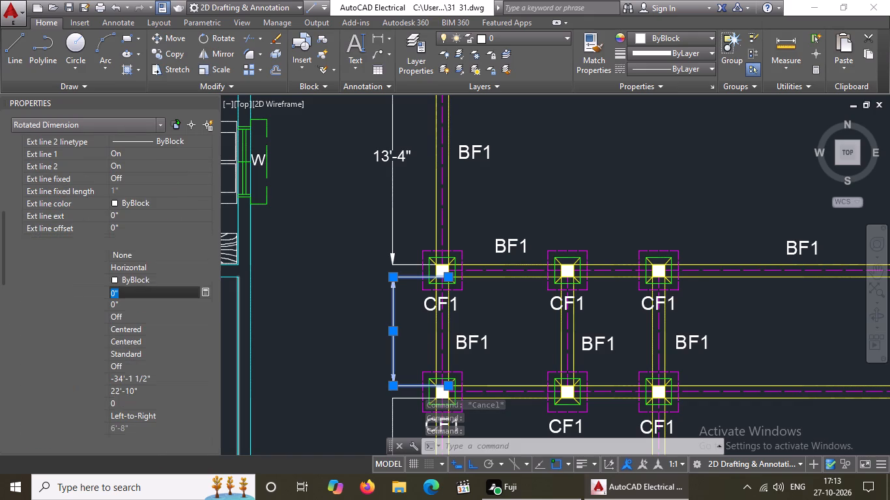
pyautogui.press('BackSpace')
pyautogui.press('BackSpace')
pyautogui.write('8"')
pyautogui.press('Return')
pyautogui.press('Escape')
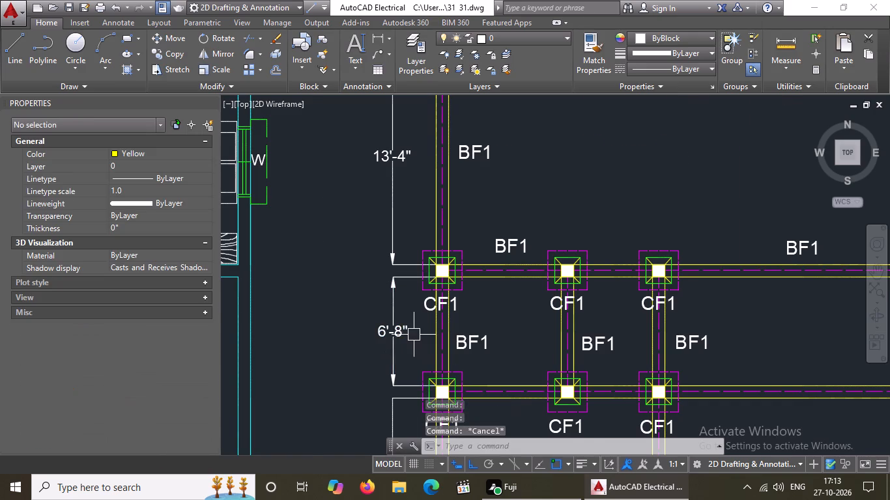
# Set the arrow size of the lowest vertical dimension on the column footing plan's left side to 8".
pyautogui.scroll(-4, 414, 335)
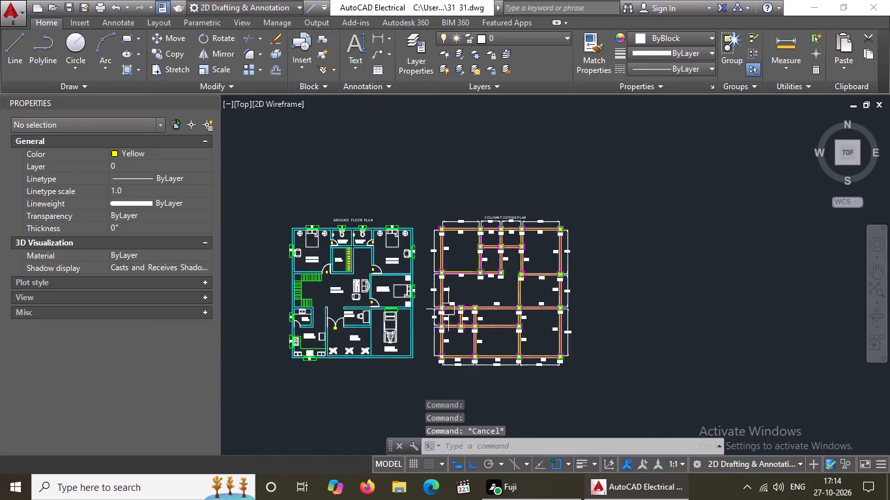
pyautogui.scroll(3, 440, 342)
pyautogui.click(415, 340)
pyautogui.click(407, 342)
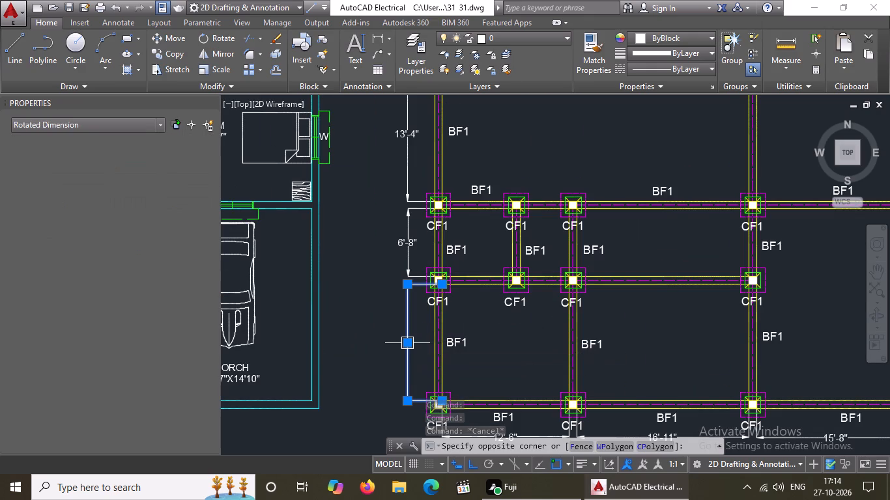
pyautogui.click(127, 344)
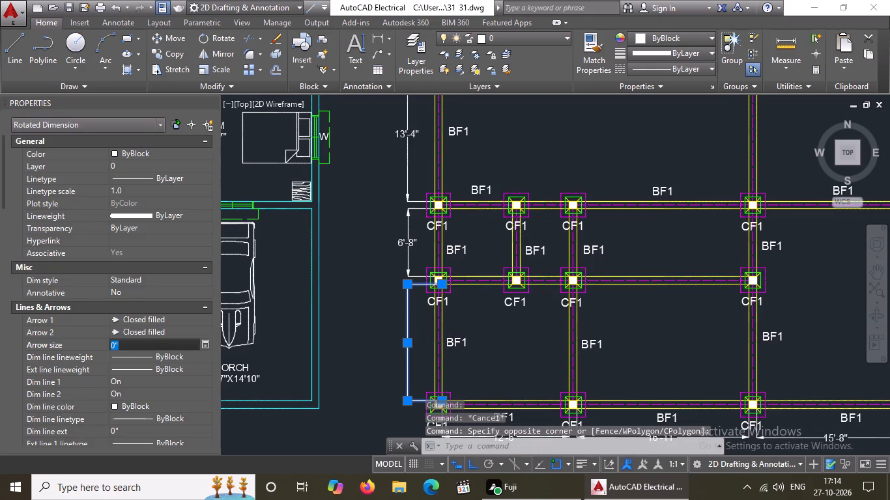
pyautogui.press('BackSpace')
pyautogui.press('BackSpace')
pyautogui.press('8')
pyautogui.hotkey('shift', '"')
pyautogui.press('Return')
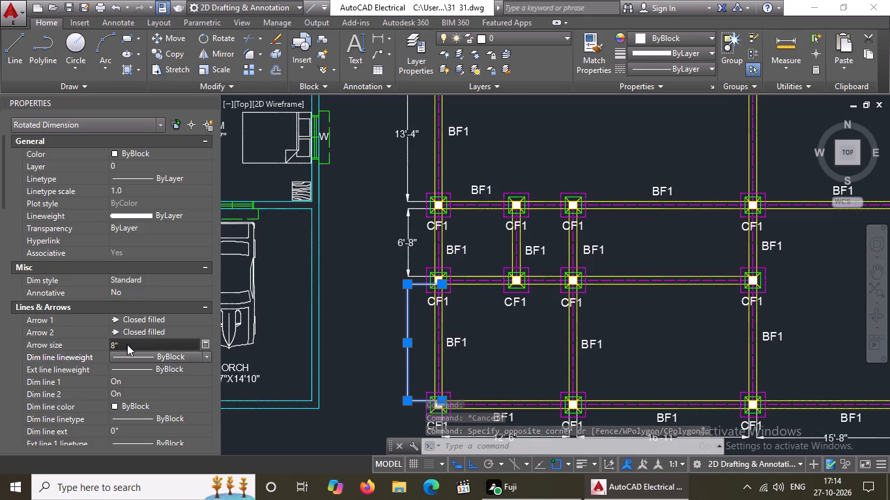
pyautogui.press('Escape')
# Set the text height of the lowest left-side dimension to 8" and deselect it.
pyautogui.scroll(-3, 136, 340)
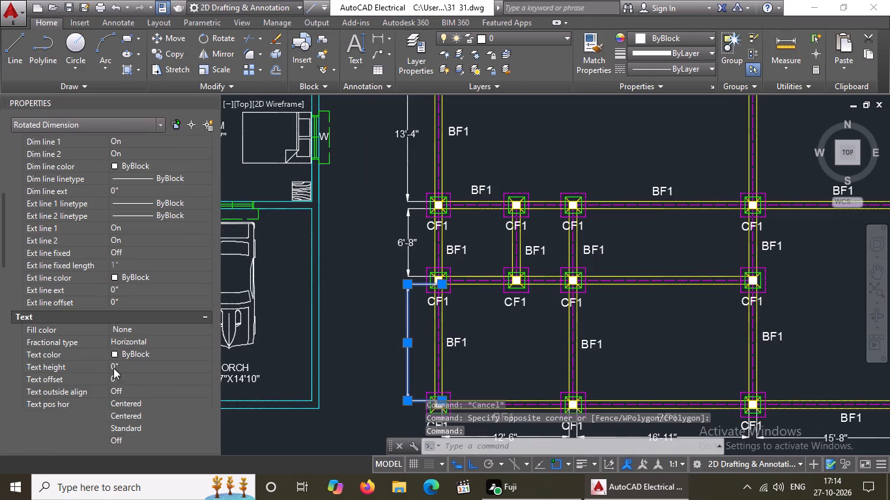
pyautogui.click(134, 367)
pyautogui.press('BackSpace')
pyautogui.press('BackSpace')
pyautogui.write('8"')
pyautogui.press('Return')
pyautogui.press('Escape')
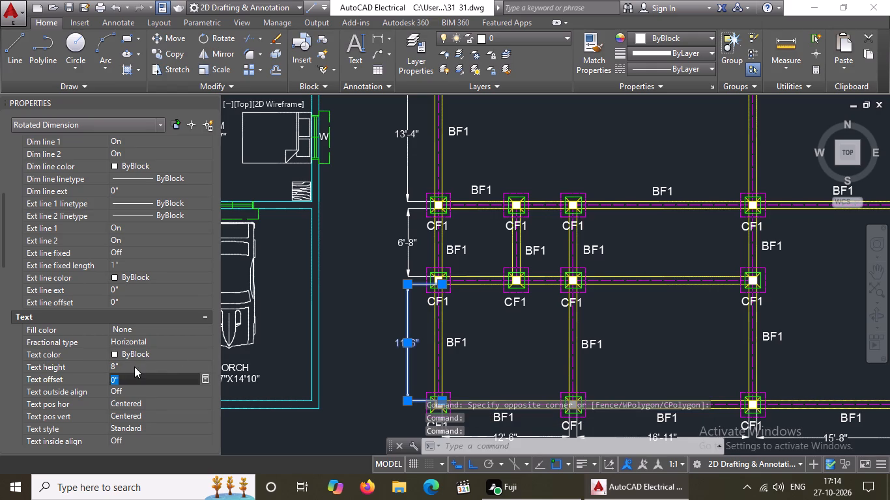
pyautogui.press('Escape')
pyautogui.scroll(-3, 249, 347)
pyautogui.scroll(1, 294, 362)
pyautogui.press('Escape')
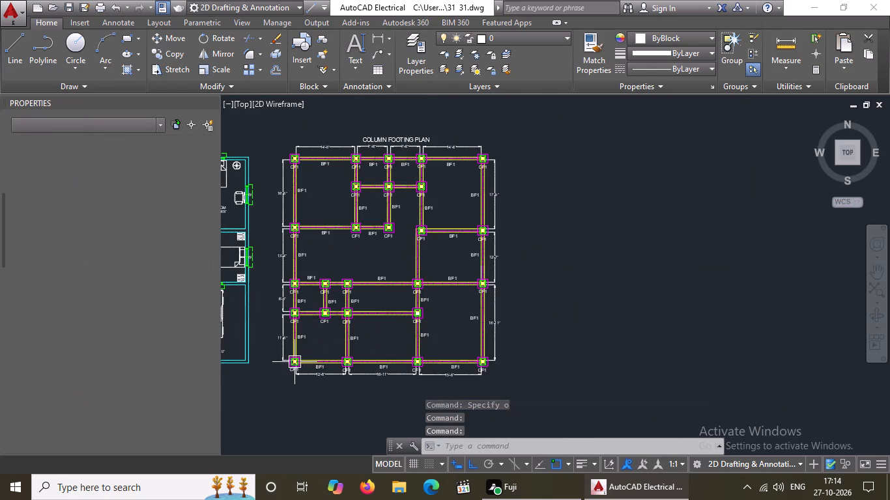
# Close the Properties palette.
pyautogui.click(208, 100)
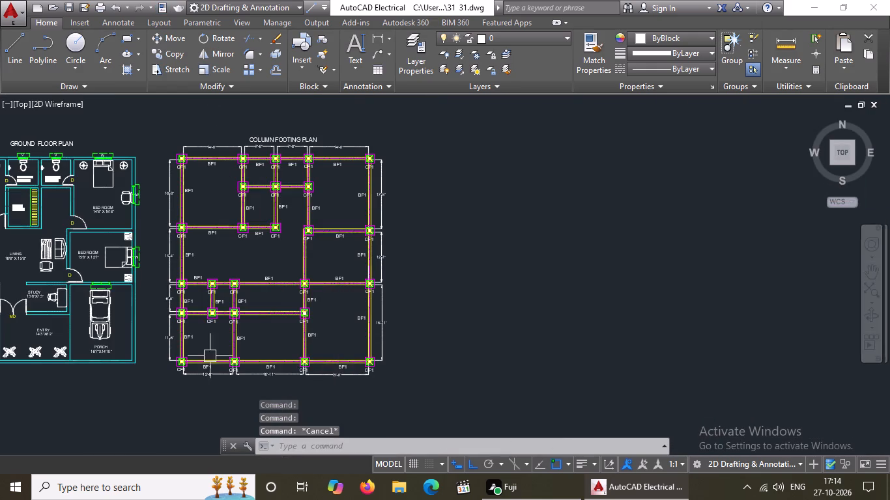
# Delete the three horizontal dimensions along the bottom of the column footing plan.
pyautogui.scroll(4, 180, 376)
pyautogui.click(239, 368)
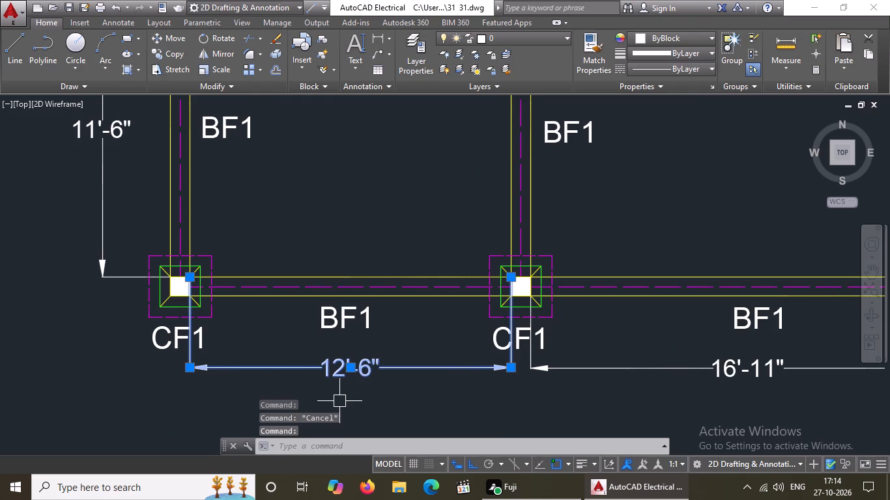
pyautogui.scroll(-1, 347, 398)
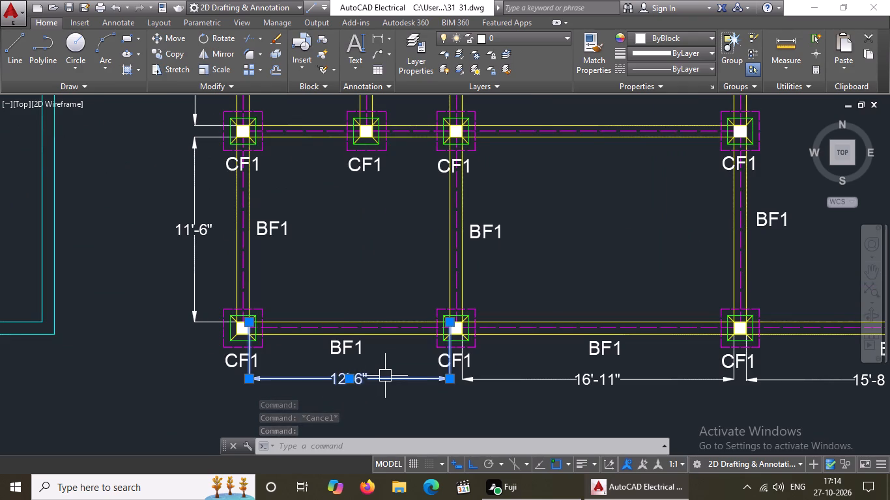
pyautogui.press('Delete')
pyautogui.scroll(5, 595, 396)
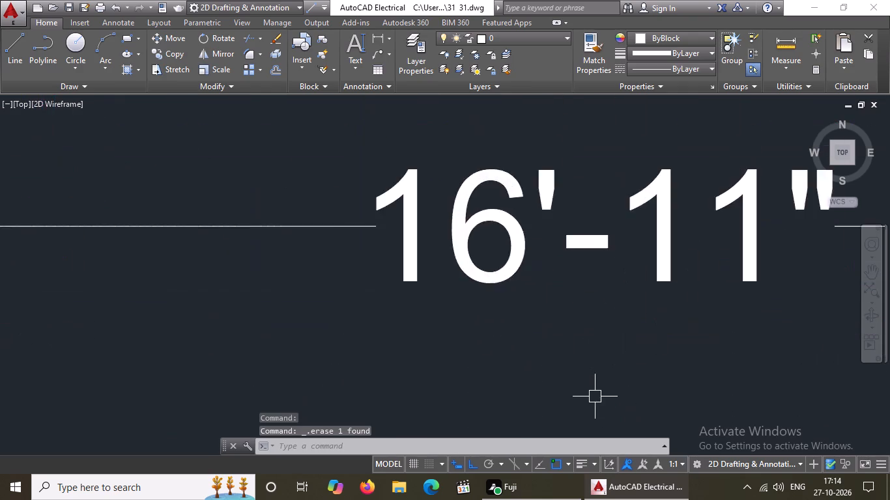
pyautogui.scroll(-5, 595, 387)
pyautogui.click(601, 369)
pyautogui.press('Delete')
pyautogui.scroll(-4, 517, 343)
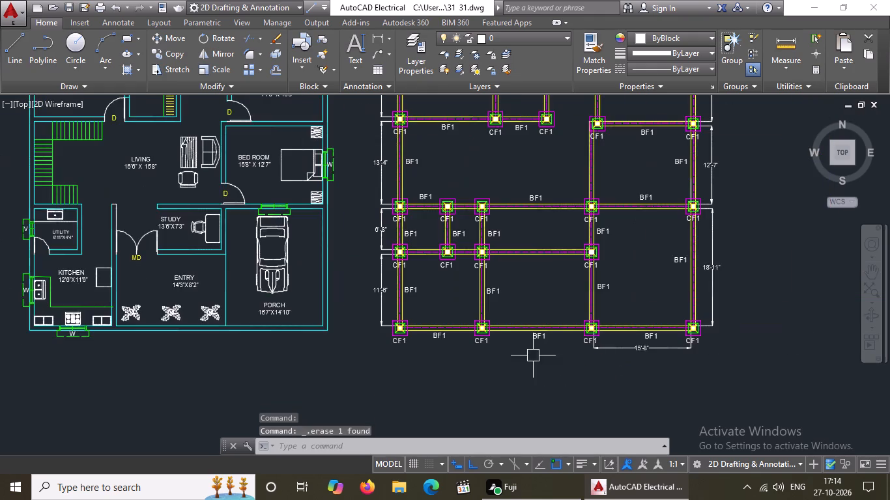
pyautogui.scroll(3, 652, 352)
pyautogui.click(606, 346)
pyautogui.press('Delete')
# Delete the three vertical dimensions along the right side of the column footing plan.
pyautogui.scroll(-4, 572, 350)
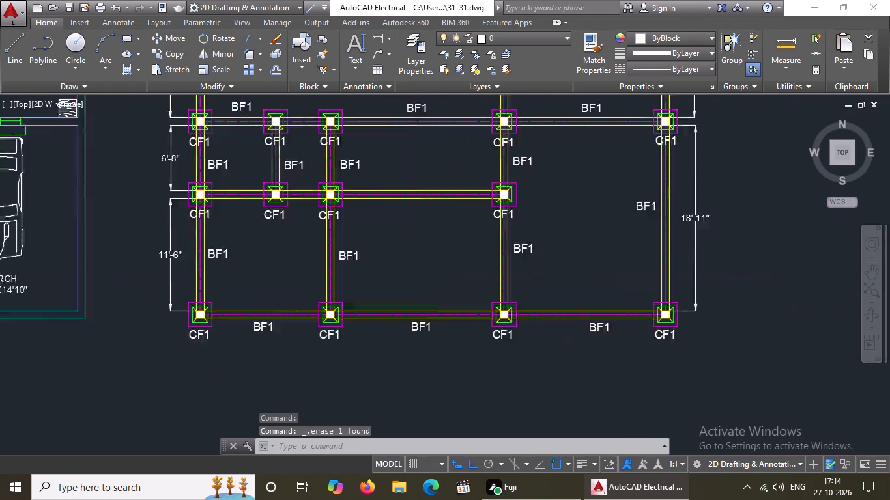
pyautogui.scroll(4, 612, 312)
pyautogui.click(654, 289)
pyautogui.press('Delete')
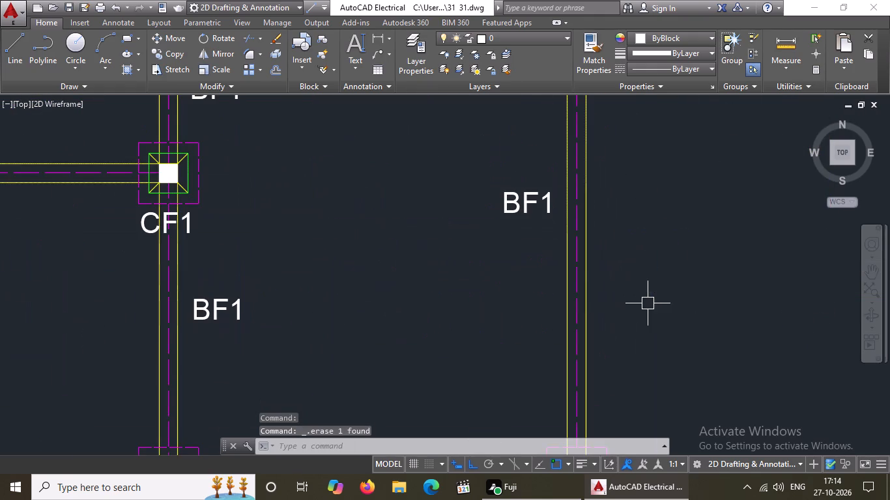
pyautogui.scroll(-5, 644, 309)
pyautogui.scroll(4, 652, 234)
pyautogui.click(627, 250)
pyautogui.press('Delete')
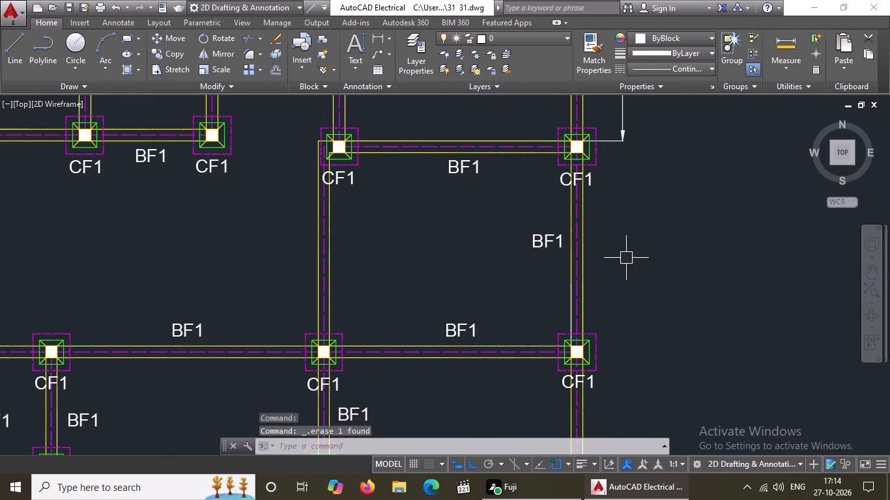
pyautogui.scroll(-6, 623, 260)
pyautogui.scroll(5, 633, 220)
pyautogui.click(575, 278)
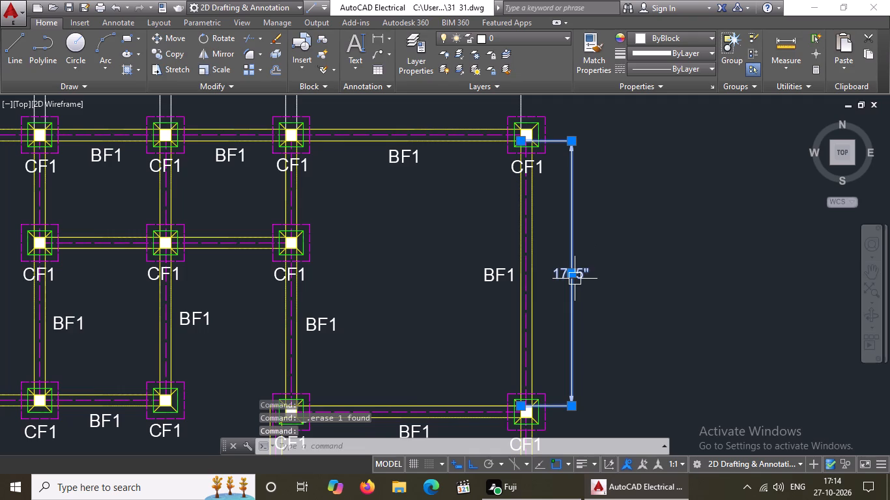
pyautogui.press('Delete')
# Delete the four horizontal dimensions along the top of the column footing plan.
pyautogui.scroll(-4, 575, 279)
pyautogui.scroll(5, 546, 229)
pyautogui.click(540, 256)
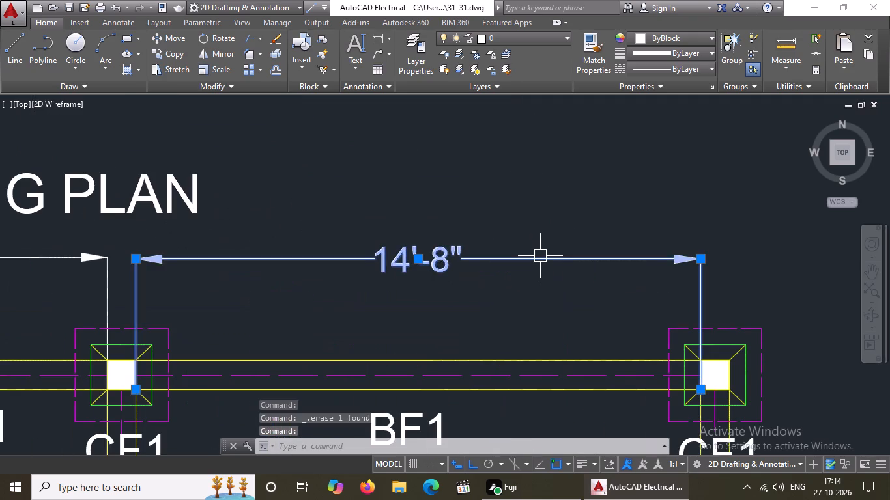
pyautogui.press('Delete')
pyautogui.scroll(-6, 540, 261)
pyautogui.scroll(4, 496, 267)
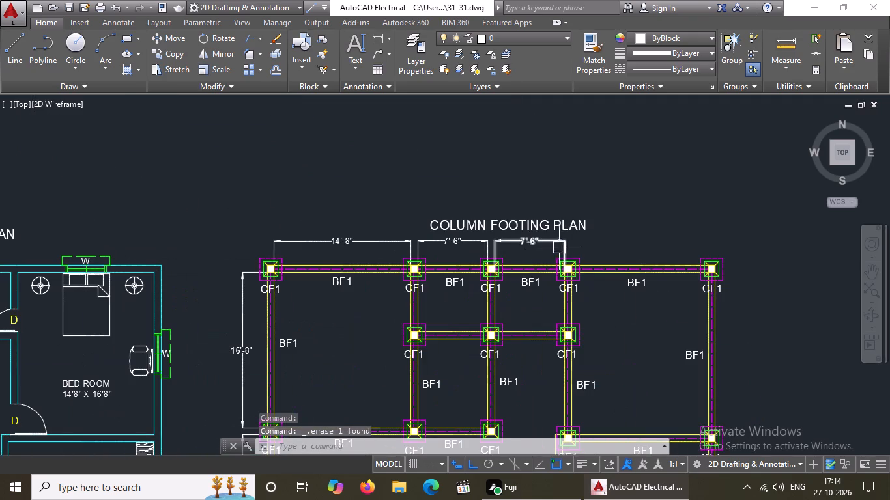
pyautogui.click(558, 247)
pyautogui.press('Delete')
pyautogui.scroll(4, 457, 236)
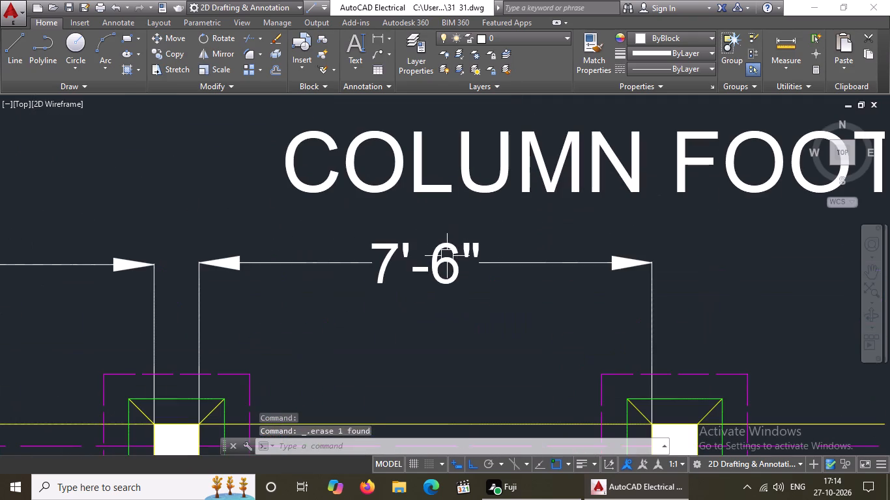
pyautogui.click(446, 258)
pyautogui.press('Delete')
pyautogui.scroll(-6, 448, 257)
pyautogui.scroll(3, 364, 258)
pyautogui.click(366, 273)
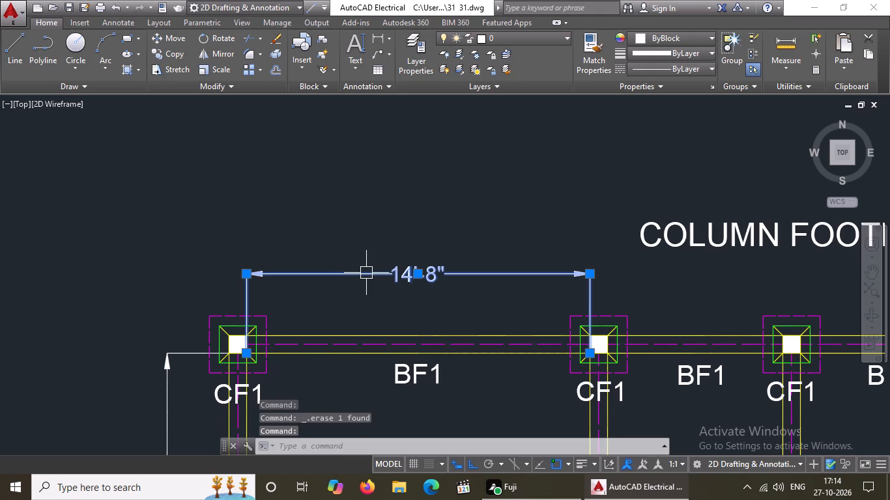
pyautogui.press('Delete')
# Delete the four vertical dimensions along the left side of the column footing plan.
pyautogui.scroll(-5, 405, 267)
pyautogui.scroll(3, 387, 316)
pyautogui.click(305, 296)
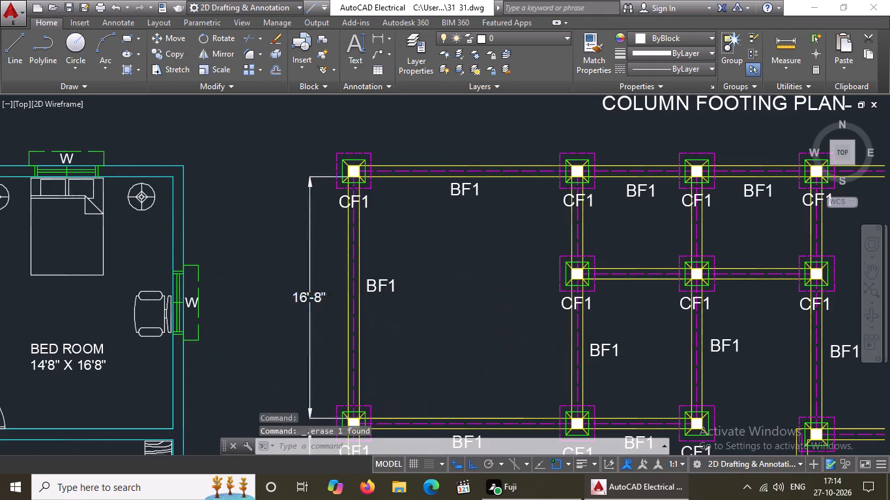
pyautogui.press('Delete')
pyautogui.scroll(-7, 422, 257)
pyautogui.scroll(6, 390, 301)
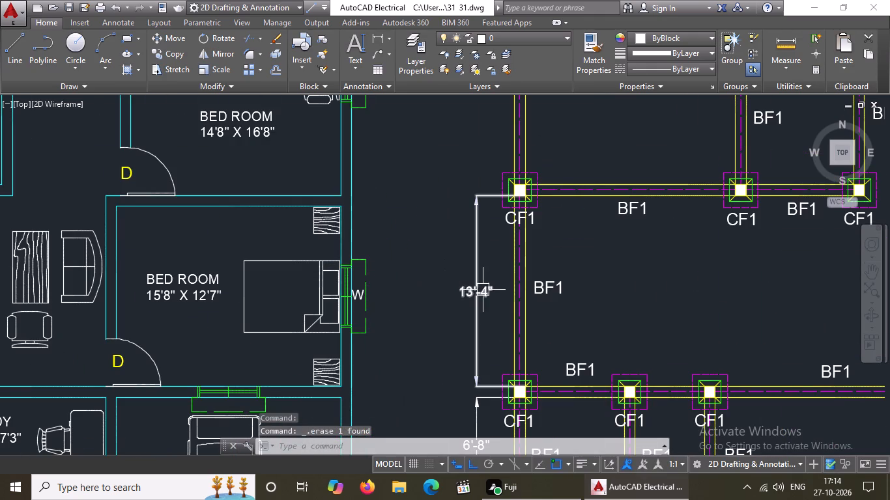
pyautogui.click(483, 291)
pyautogui.press('Delete')
pyautogui.scroll(-6, 513, 250)
pyautogui.scroll(5, 517, 294)
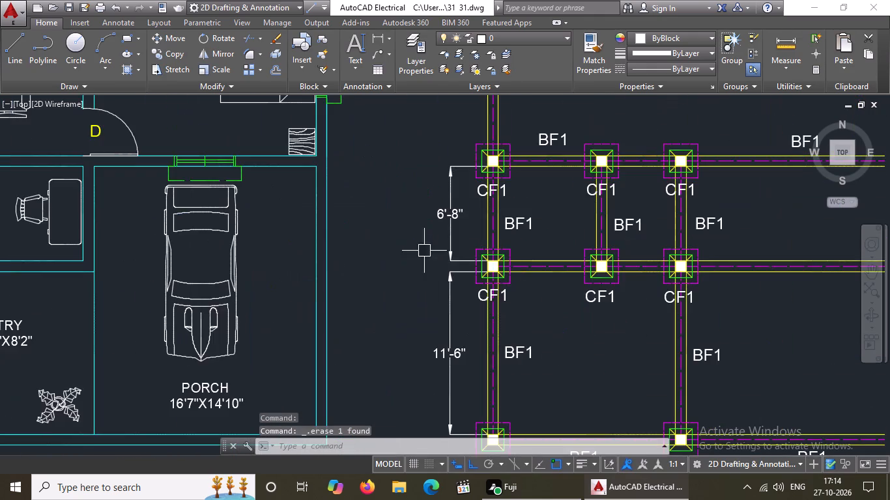
pyautogui.scroll(2, 474, 247)
pyautogui.click(425, 243)
pyautogui.moveTo(416, 255); pyautogui.dragTo(399, 271)
pyautogui.click(407, 265)
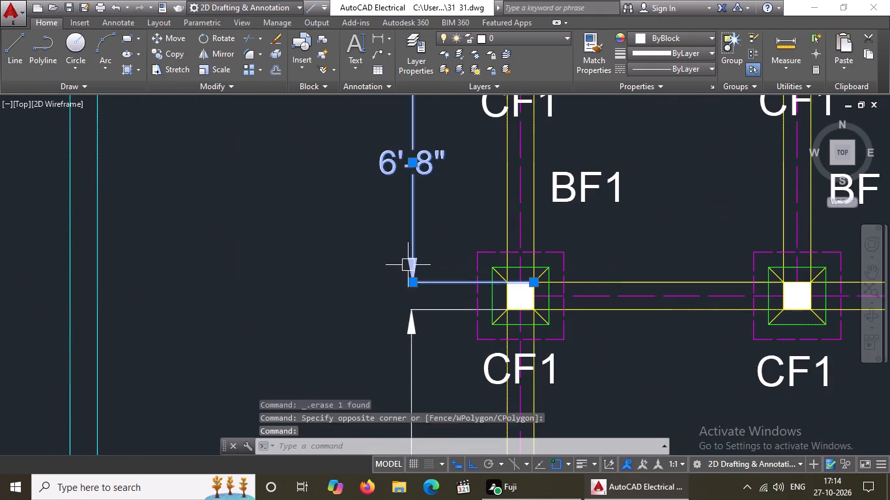
pyautogui.press('Delete')
pyautogui.scroll(-6, 477, 270)
pyautogui.scroll(5, 469, 322)
pyautogui.click(450, 262)
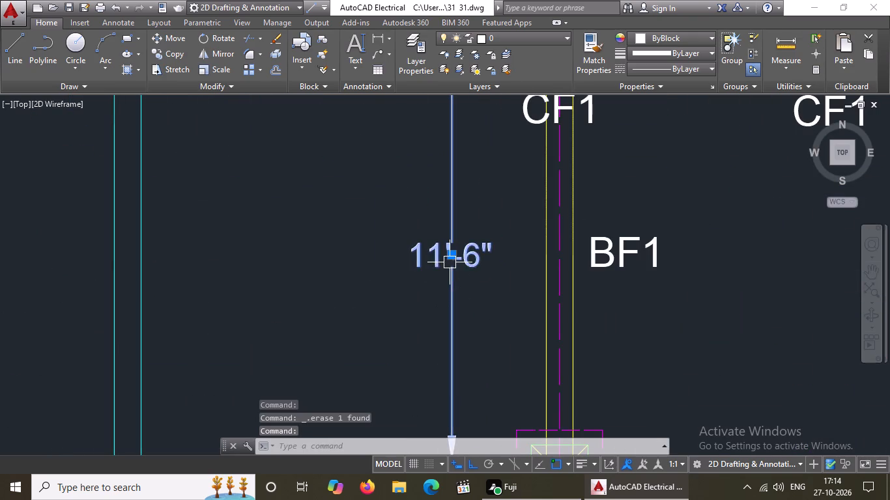
pyautogui.press('Delete')
# Add a linear dimension between the facing sides of the first and second bottom-row columns, placed below the CF1 labels.
pyautogui.scroll(-5, 456, 263)
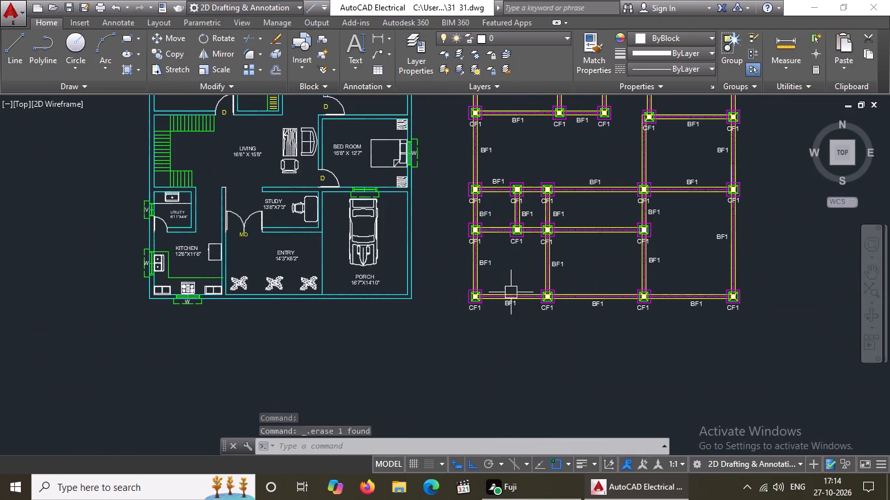
pyautogui.write('DIMLIN')
pyautogui.press('Return')
pyautogui.scroll(3, 471, 302)
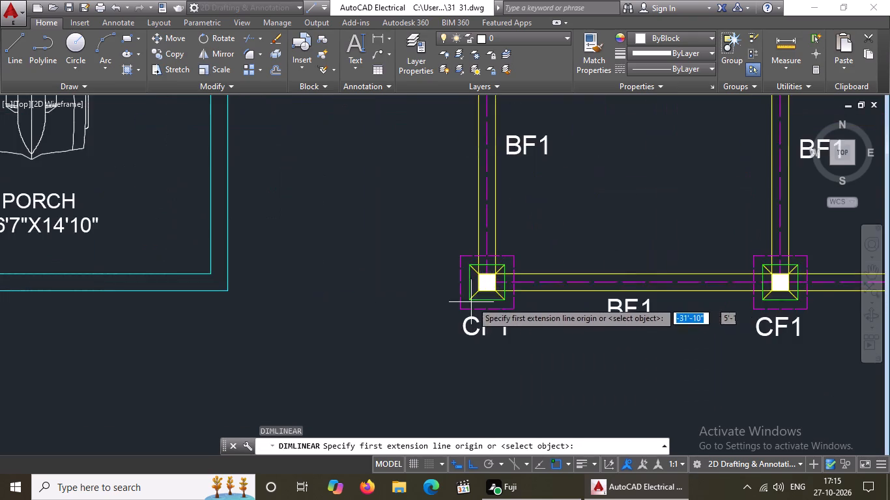
pyautogui.scroll(3, 510, 277)
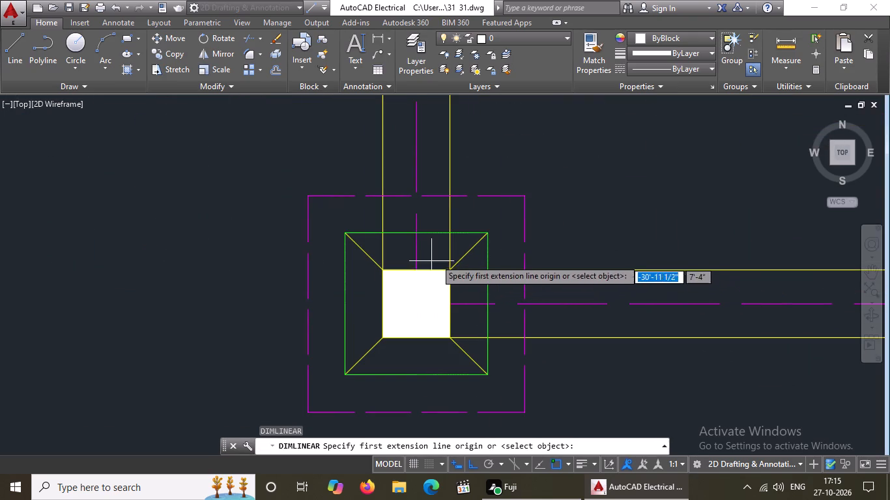
pyautogui.click(450, 271)
pyautogui.scroll(-3, 604, 260)
pyautogui.scroll(-3, 718, 264)
pyautogui.scroll(4, 769, 281)
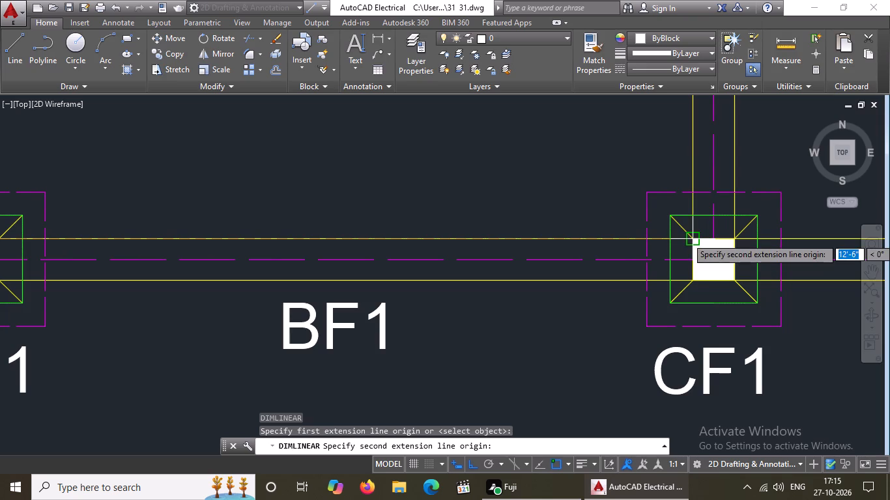
pyautogui.click(693, 238)
pyautogui.scroll(-5, 684, 260)
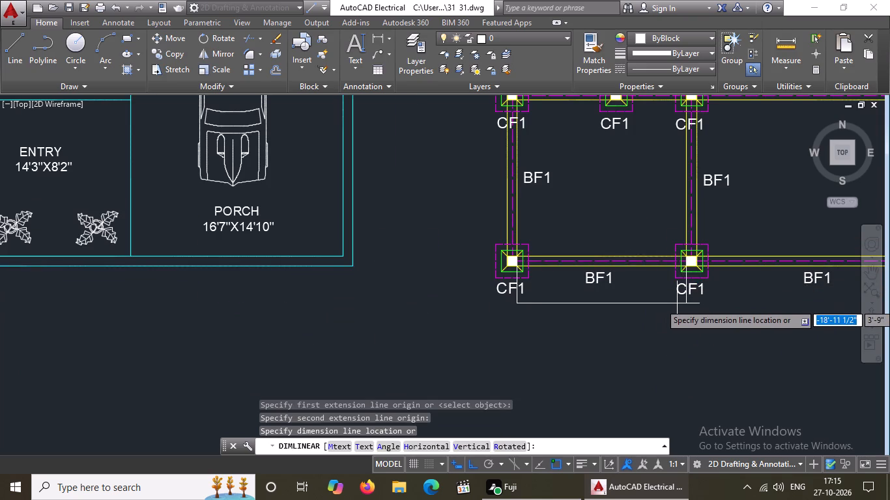
pyautogui.click(678, 303)
# Add a linear dimension between the facing sides of the second and third bottom-row columns, in line with the first bay's dimension.
pyautogui.scroll(-3, 638, 302)
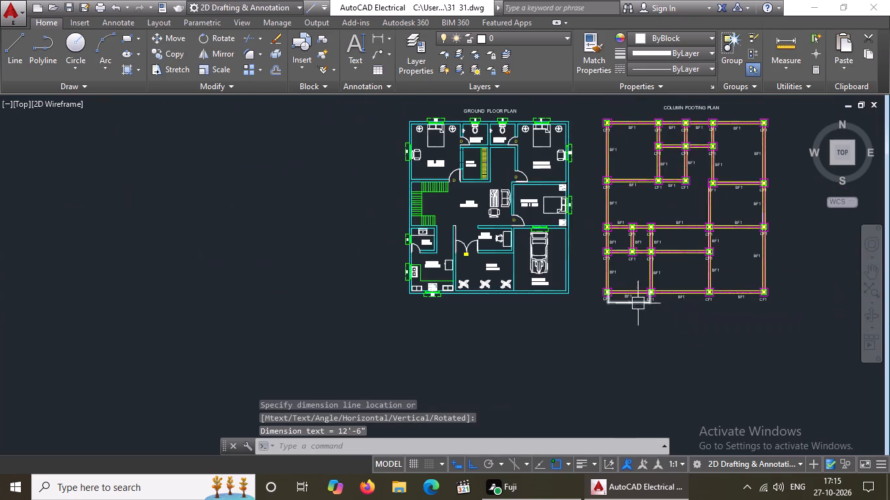
pyautogui.scroll(3, 715, 299)
pyautogui.write('DIMLIN')
pyautogui.press('Return')
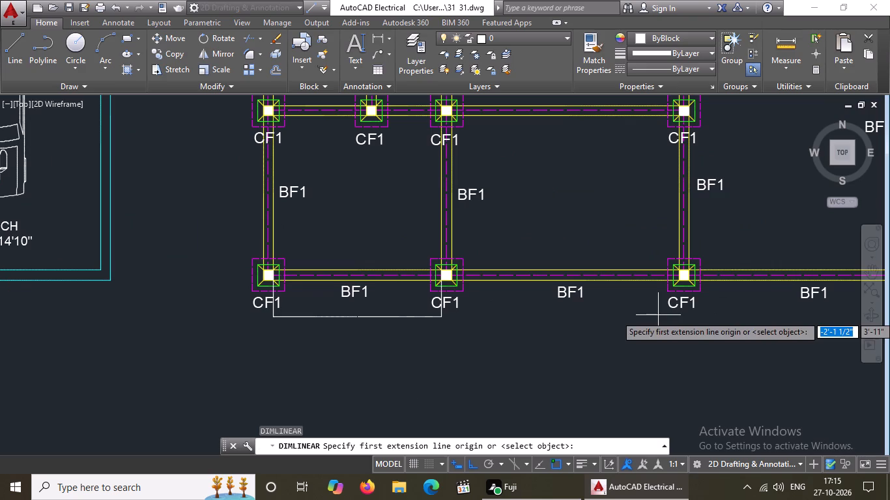
pyautogui.scroll(3, 453, 276)
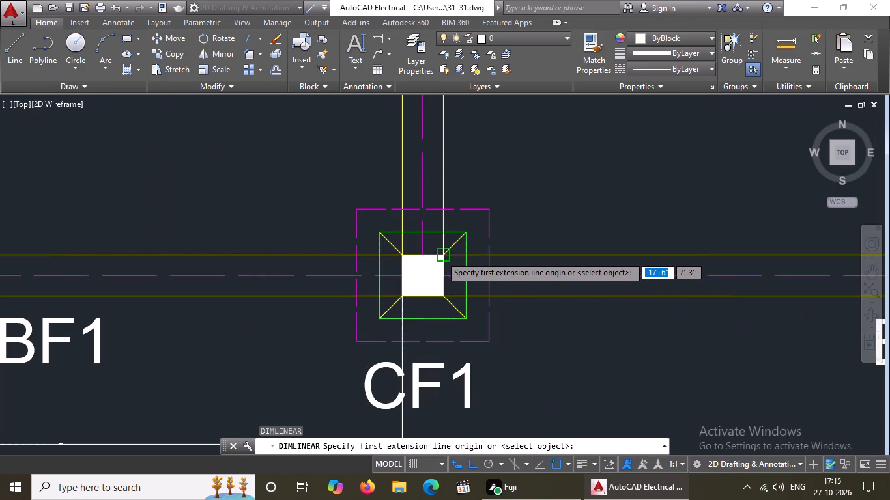
pyautogui.click(443, 256)
pyautogui.scroll(-2, 506, 260)
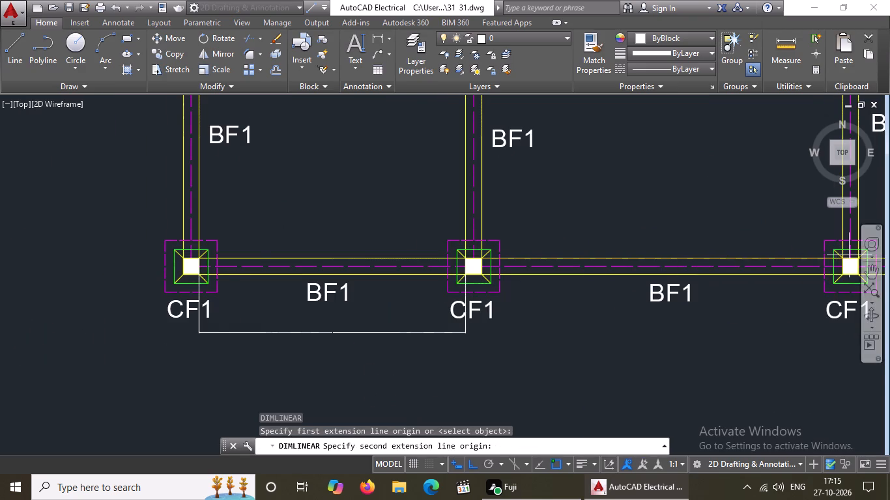
pyautogui.scroll(3, 849, 256)
pyautogui.click(833, 262)
pyautogui.scroll(-4, 771, 316)
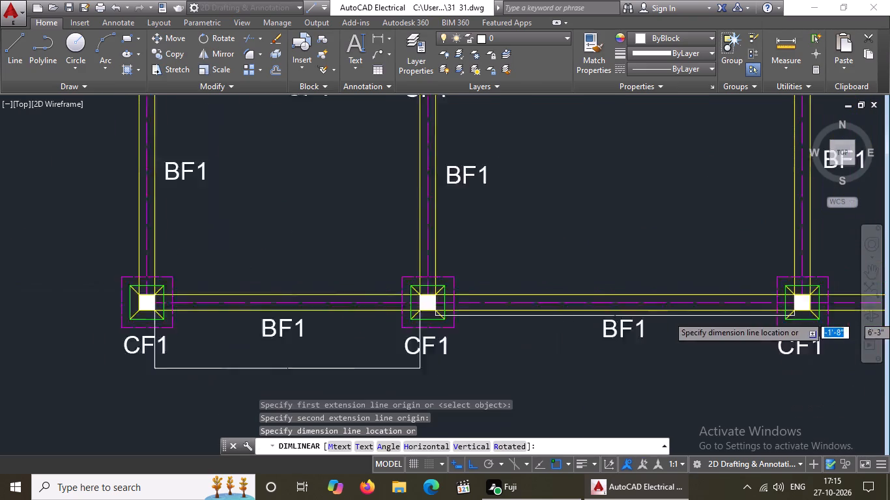
pyautogui.scroll(2, 760, 349)
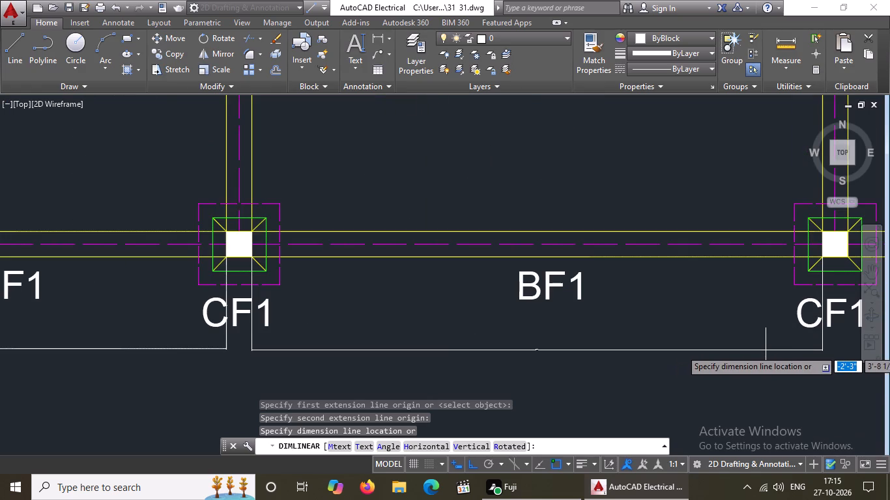
pyautogui.click(766, 350)
# Add a linear dimension between the facing sides of the third and fourth bottom-row columns, in line with the other bottom dimensions.
pyautogui.scroll(-5, 681, 339)
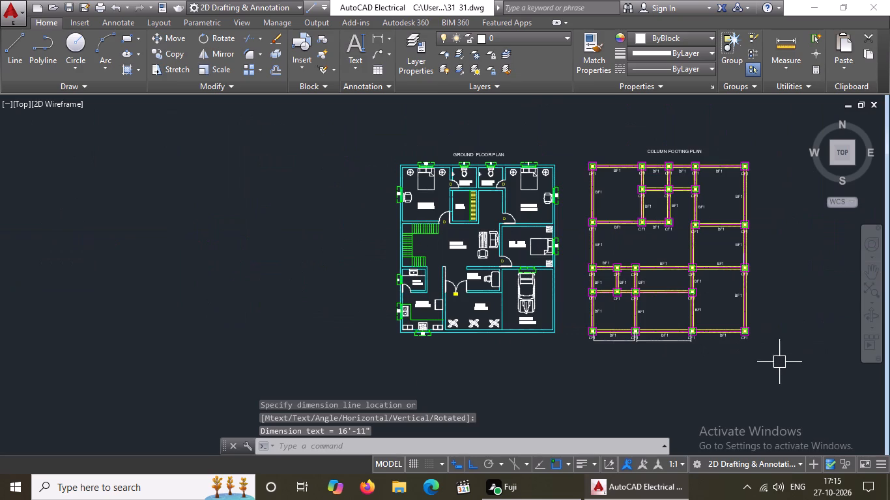
pyautogui.scroll(1, 781, 352)
pyautogui.write('DIMLIN')
pyautogui.press('Return')
pyautogui.scroll(1, 781, 352)
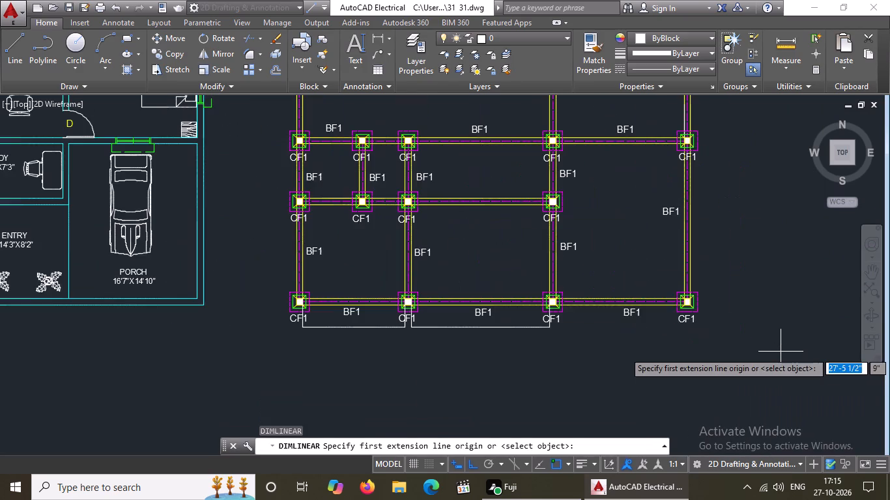
pyautogui.scroll(3, 569, 341)
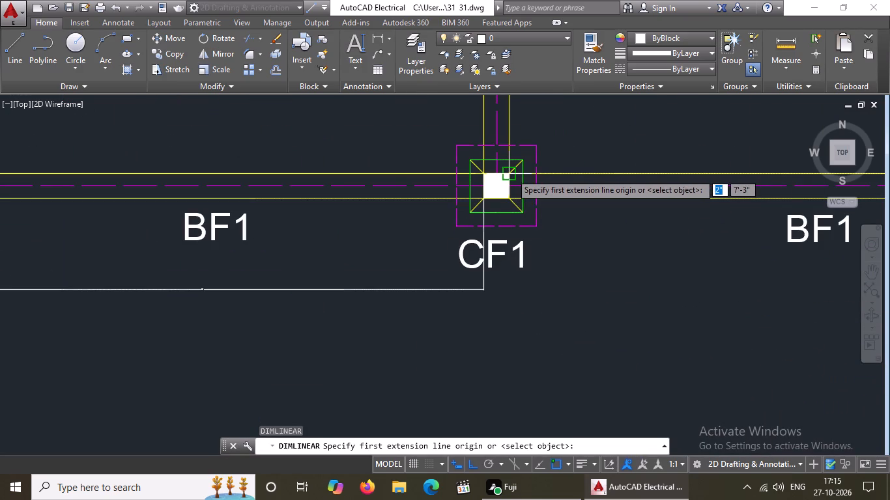
pyautogui.click(511, 173)
pyautogui.scroll(-2, 553, 185)
pyautogui.scroll(3, 721, 170)
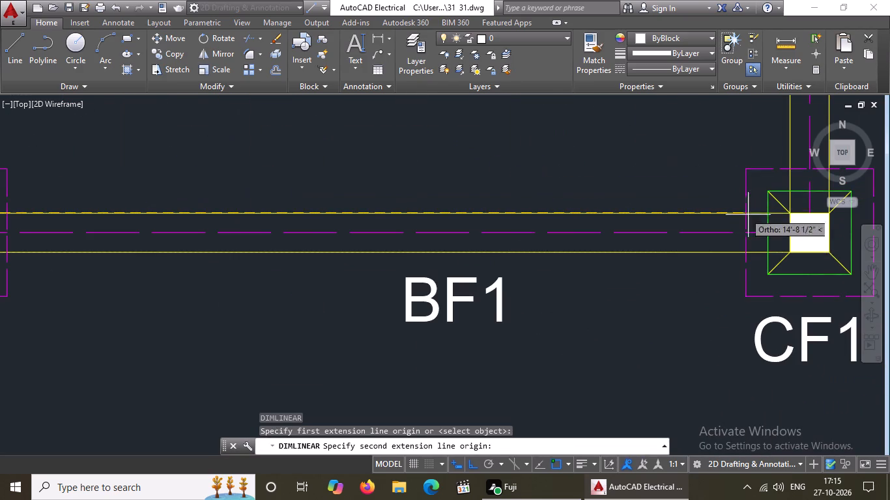
pyautogui.click(791, 215)
pyautogui.scroll(-3, 735, 264)
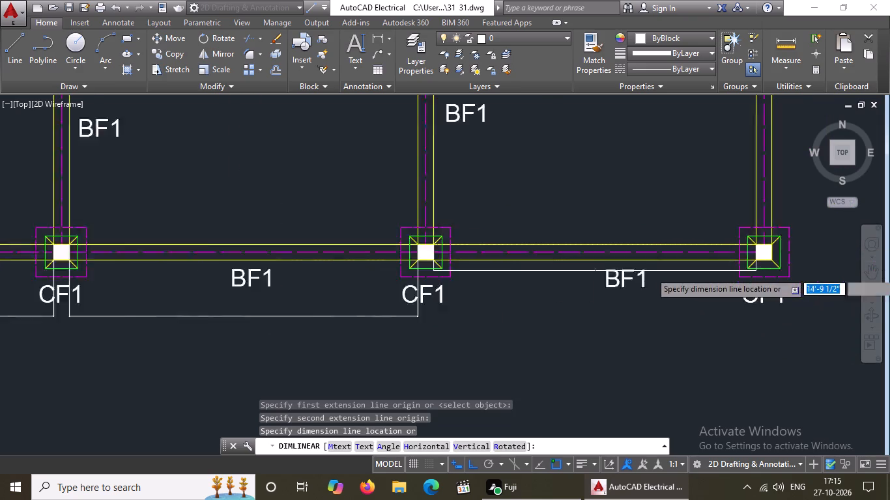
pyautogui.scroll(2, 723, 300)
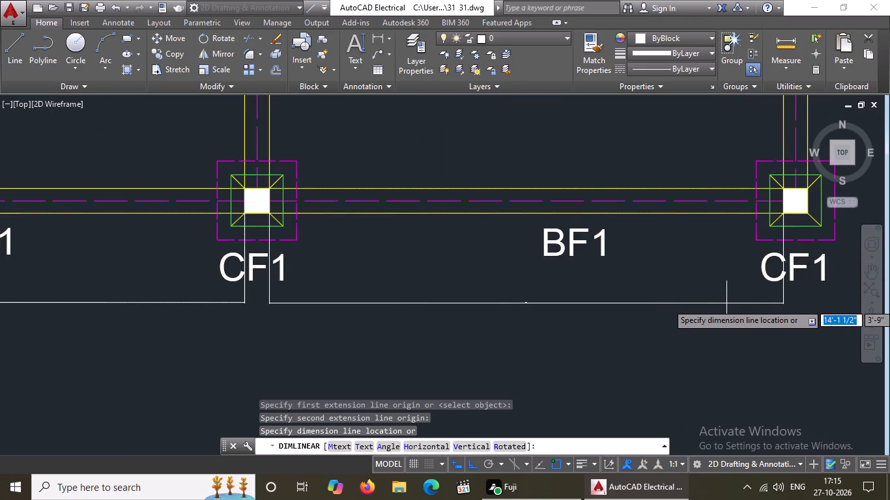
pyautogui.click(726, 303)
pyautogui.scroll(-3, 728, 308)
pyautogui.press('Escape')
# Add a vertical linear dimension between the two lowest columns on the plan's right side, placed just outside the beam.
pyautogui.write('DIMLIN')
pyautogui.press('Return')
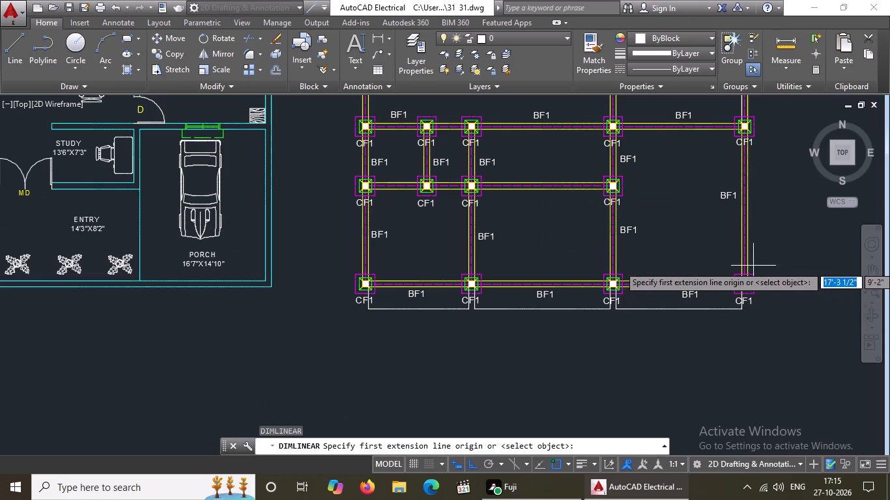
pyautogui.scroll(3, 775, 249)
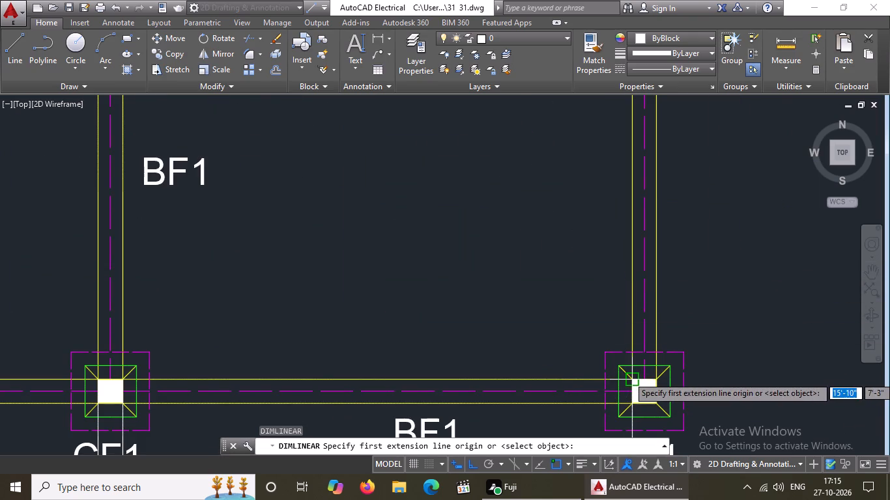
pyautogui.click(630, 376)
pyautogui.scroll(-3, 634, 361)
pyautogui.scroll(4, 636, 137)
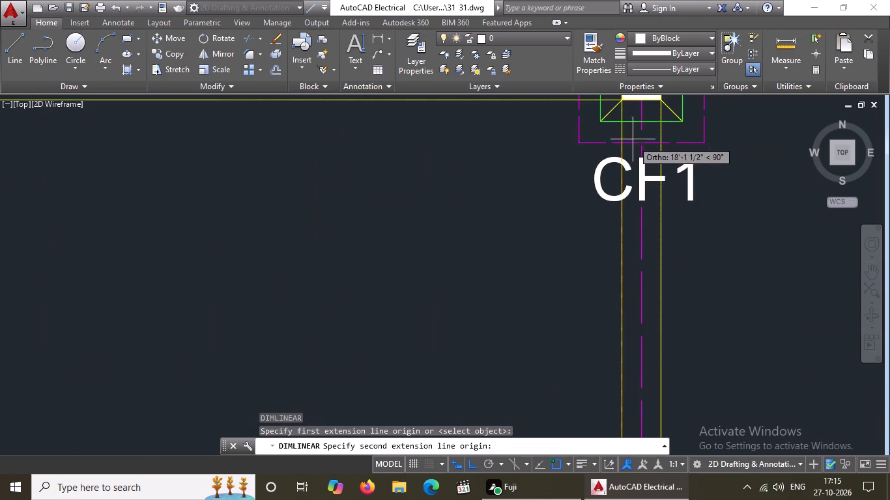
pyautogui.scroll(-3, 627, 124)
pyautogui.scroll(4, 625, 127)
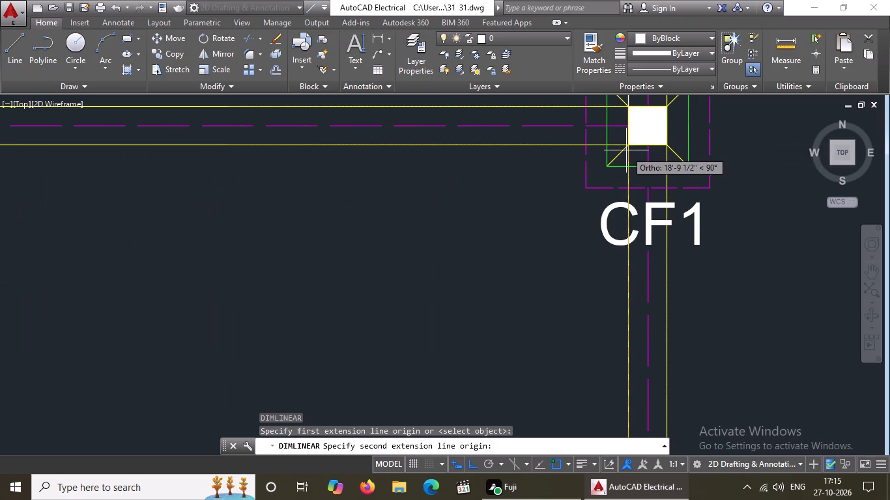
pyautogui.click(629, 144)
pyautogui.scroll(-4, 636, 143)
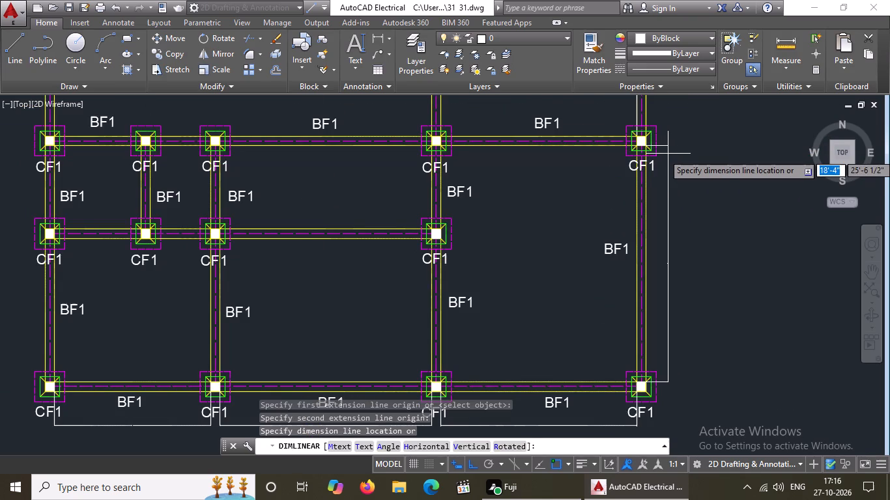
pyautogui.click(668, 154)
pyautogui.scroll(-2, 698, 199)
pyautogui.press('Escape')
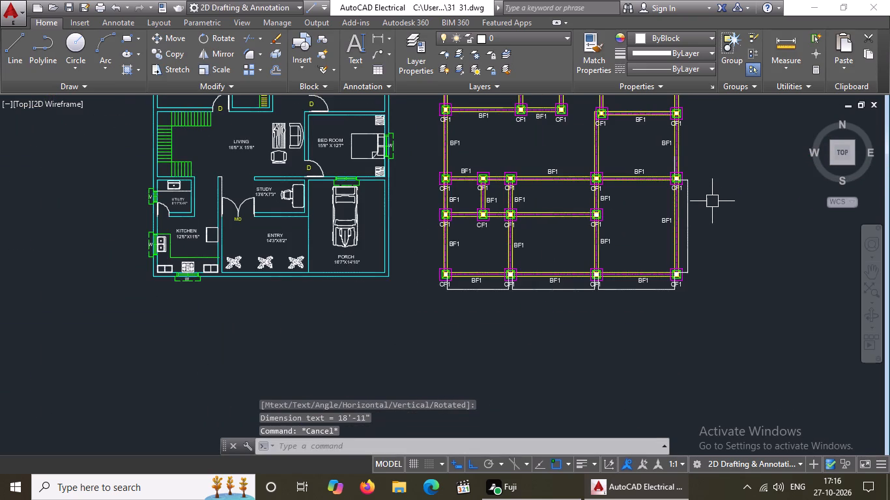
# Add a vertical linear dimension between the second and third columns from the bottom on the plan's right side, aligned with the lower dimension.
pyautogui.write('DIMLIN')
pyautogui.press('Return')
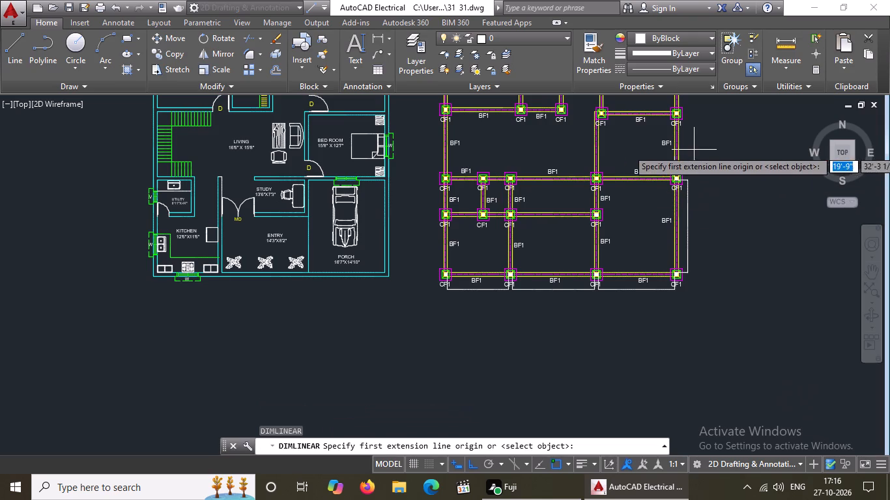
pyautogui.moveTo(692, 156); pyautogui.dragTo(670, 266, button='middle')
pyautogui.scroll(2, 685, 309)
pyautogui.scroll(2, 539, 225)
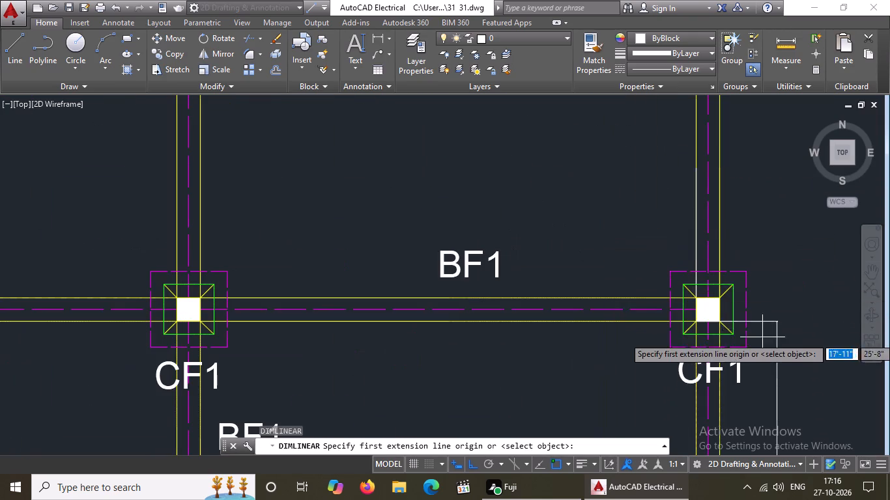
pyautogui.click(694, 295)
pyautogui.scroll(-3, 700, 288)
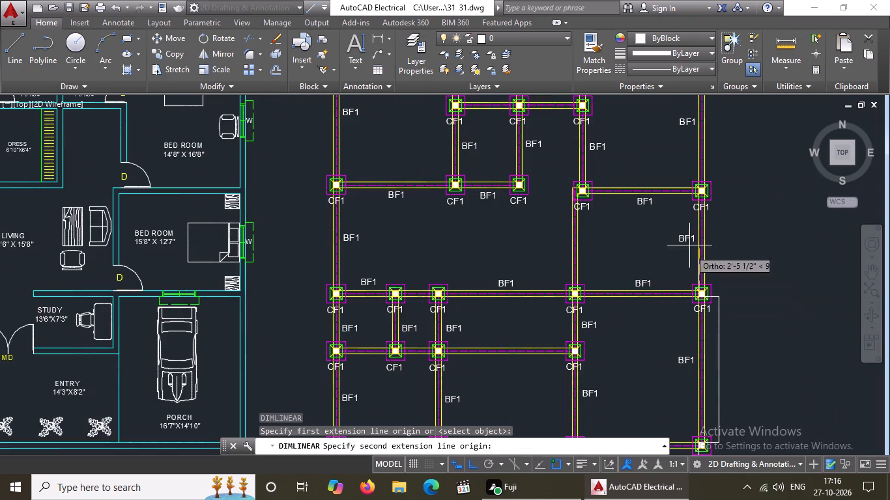
pyautogui.scroll(2, 695, 174)
pyautogui.scroll(2, 704, 239)
pyautogui.click(693, 200)
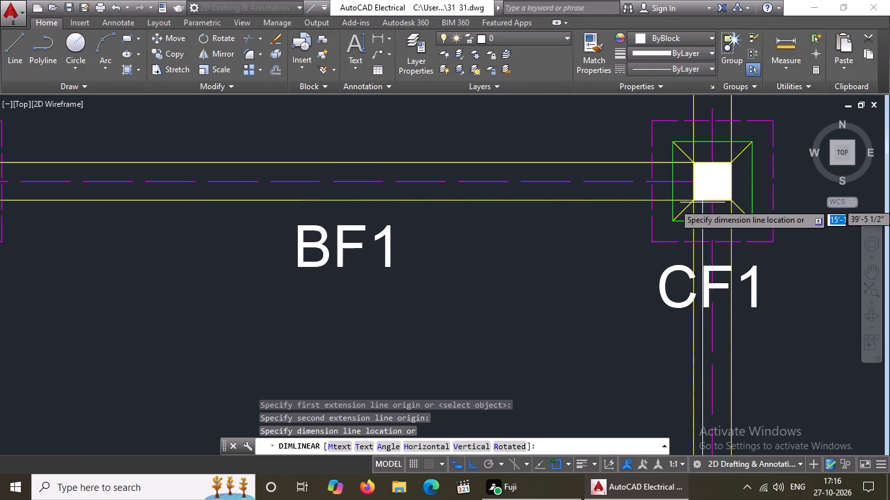
pyautogui.scroll(-4, 711, 201)
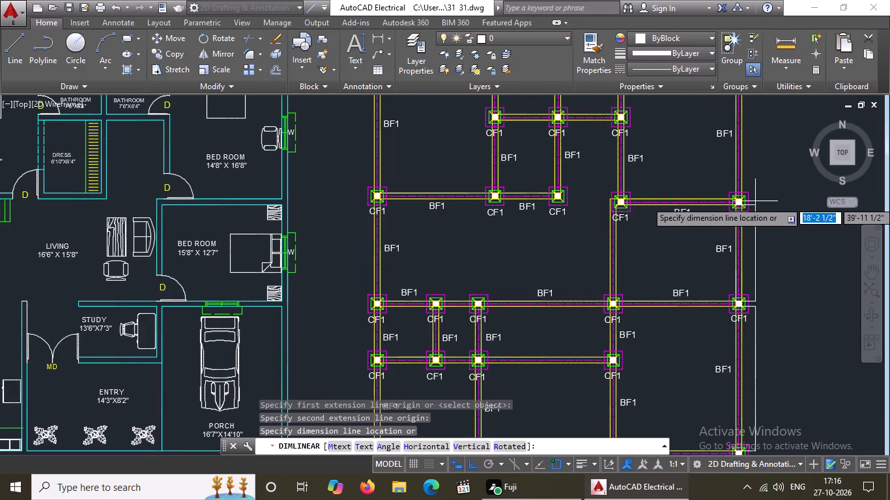
pyautogui.scroll(2, 755, 201)
pyautogui.scroll(-2, 748, 202)
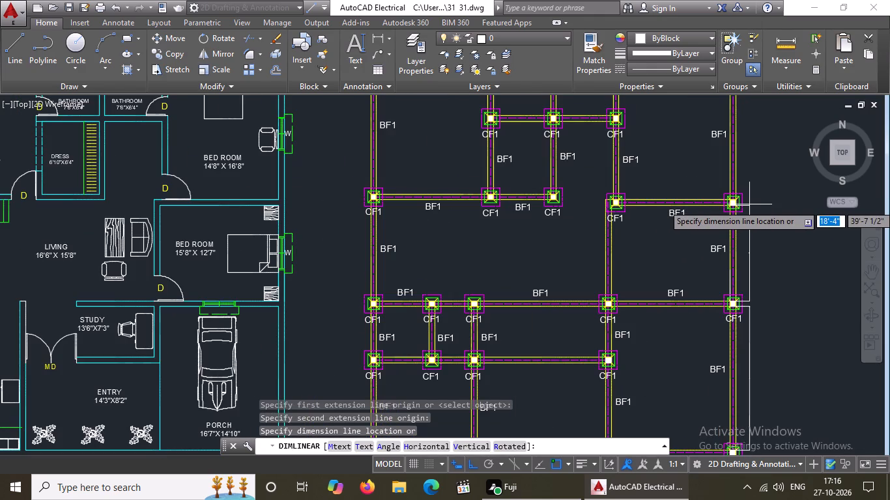
pyautogui.click(749, 204)
pyautogui.scroll(-3, 751, 204)
pyautogui.scroll(2, 776, 196)
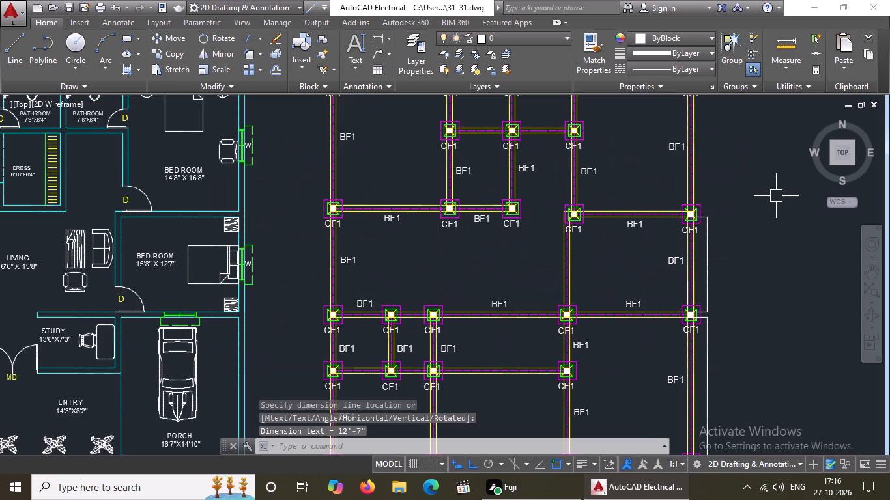
pyautogui.press('Escape')
# Add a vertical linear dimension between the two uppermost columns on the plan's right side, in line with the dimensions below.
pyautogui.write('DIMLIN')
pyautogui.press('Return')
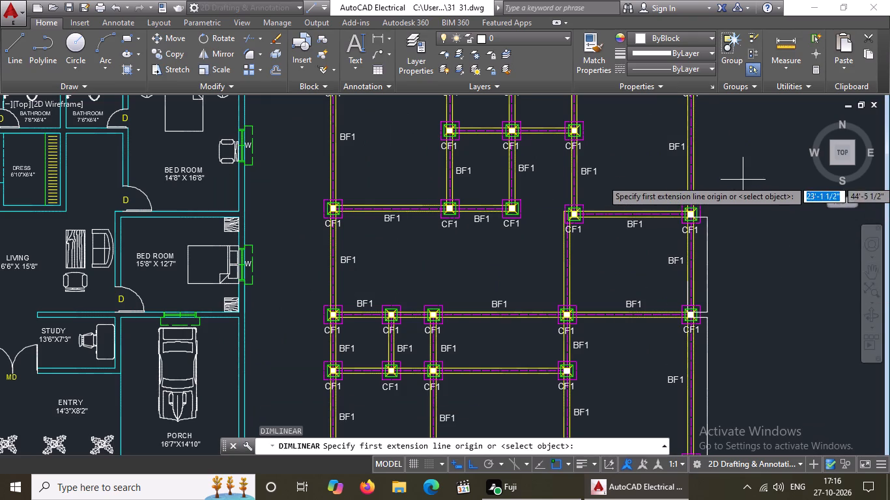
pyautogui.scroll(-2, 727, 152)
pyautogui.scroll(4, 724, 132)
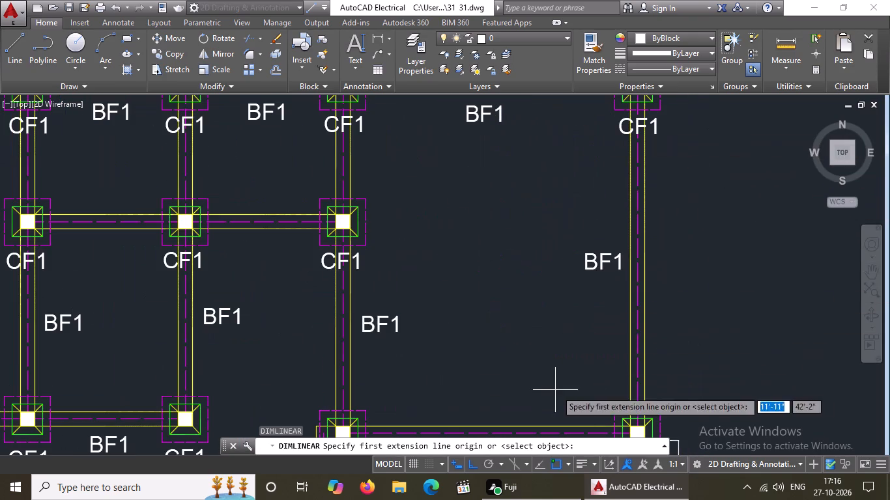
pyautogui.click(627, 426)
pyautogui.scroll(-3, 634, 389)
pyautogui.scroll(3, 621, 326)
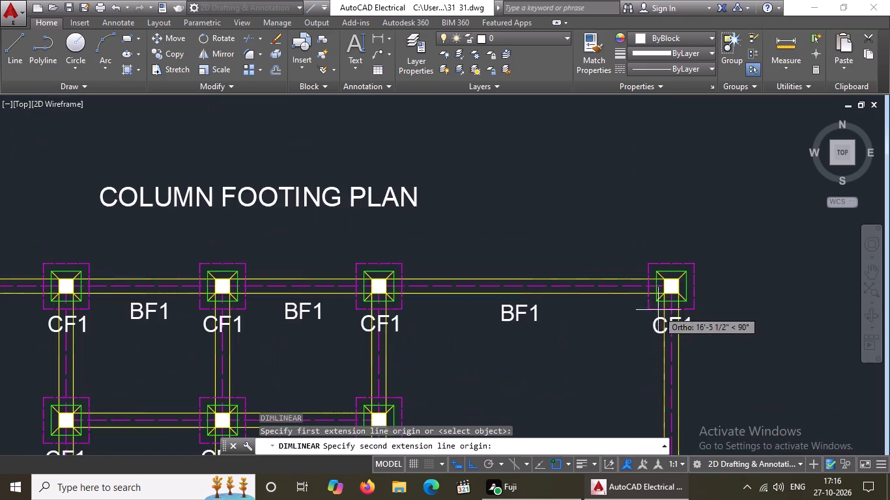
pyautogui.scroll(2, 663, 301)
pyautogui.click(662, 286)
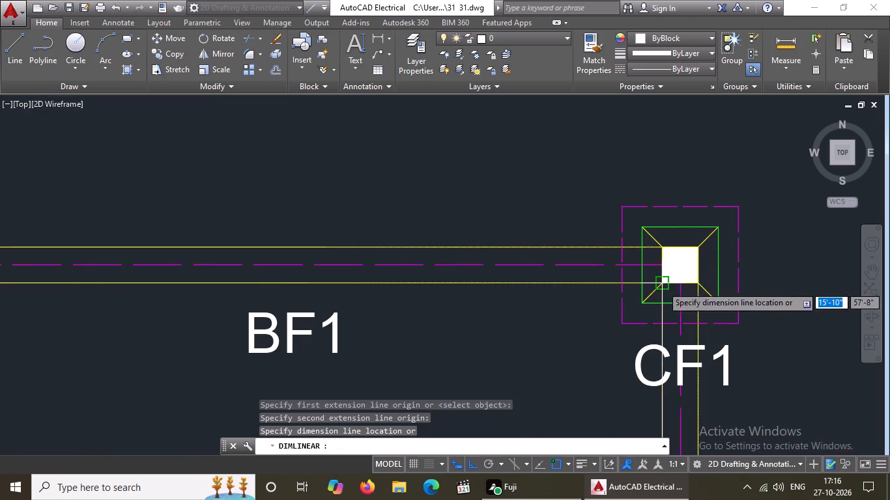
pyautogui.scroll(-5, 699, 225)
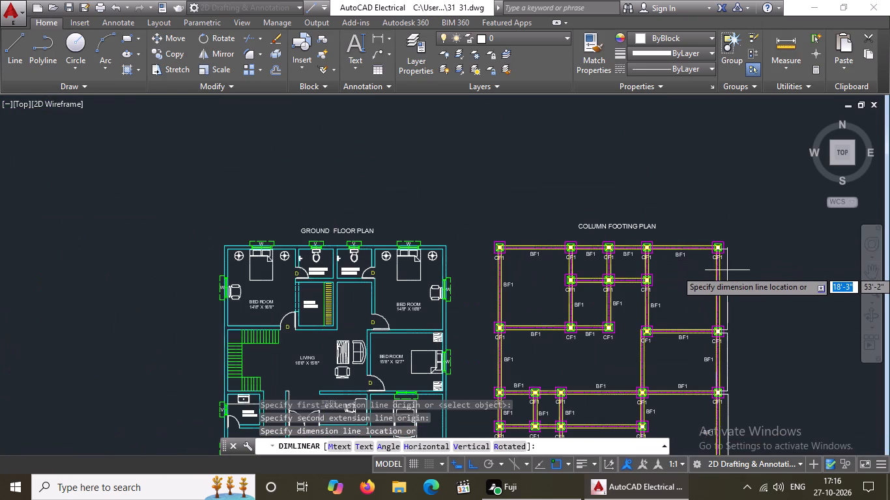
pyautogui.scroll(2, 727, 270)
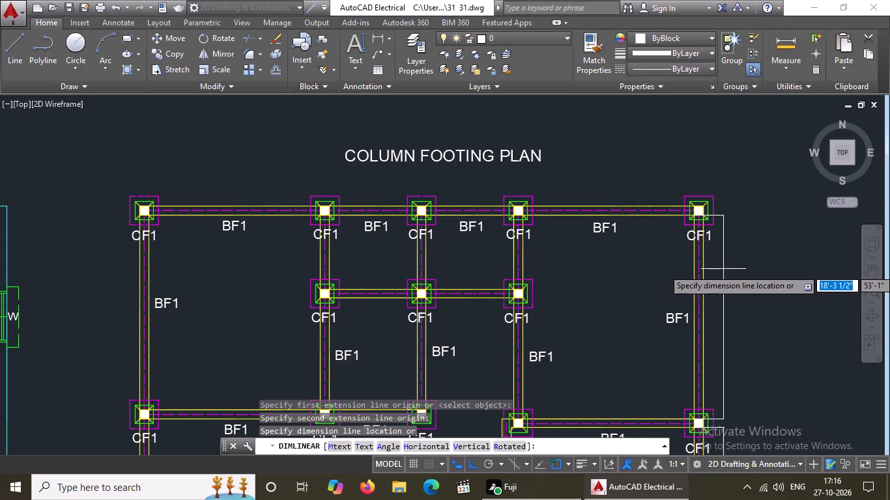
pyautogui.click(725, 266)
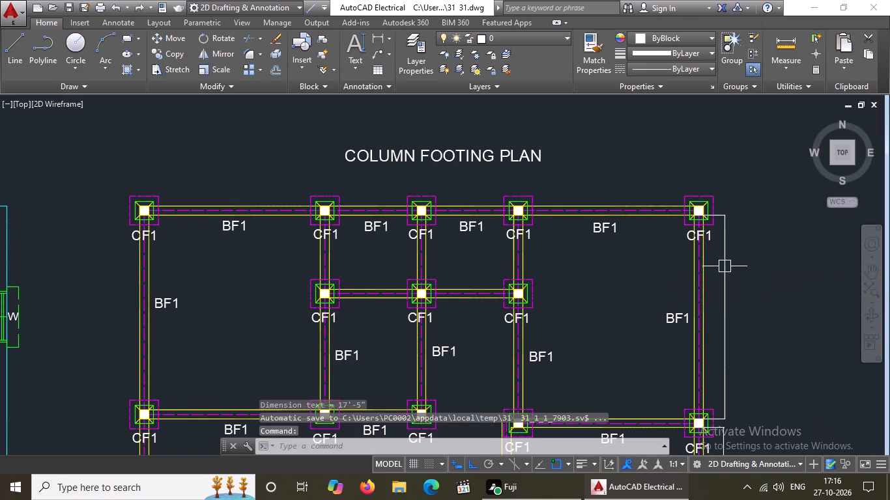
pyautogui.scroll(-4, 725, 266)
pyautogui.press('Escape')
# Add a linear dimension between the facing sides of the fourth and fifth top-row columns, placed just above the footings.
pyautogui.write('DIMLIN')
pyautogui.press('Return')
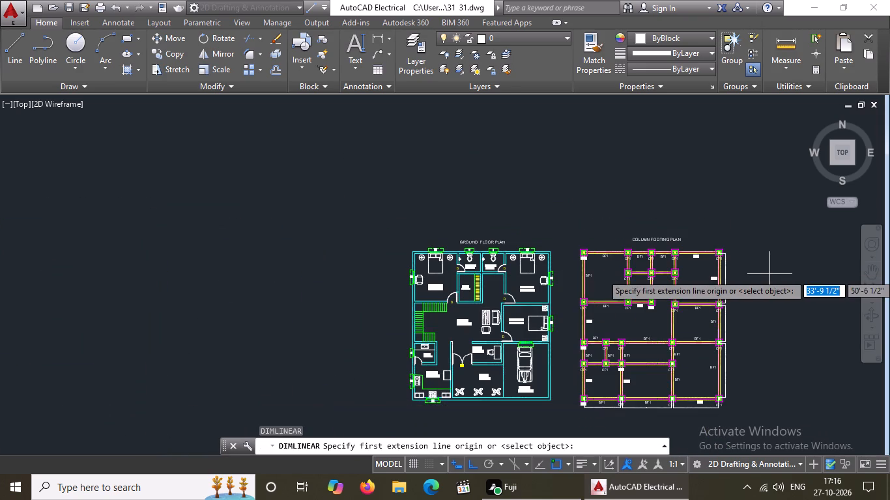
pyautogui.scroll(2, 698, 270)
pyautogui.scroll(3, 734, 206)
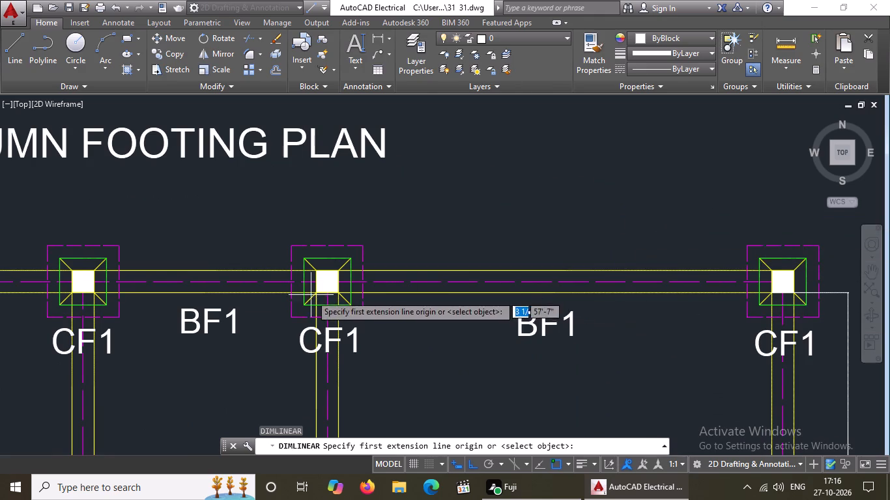
pyautogui.moveTo(336, 294); pyautogui.dragTo(353, 292)
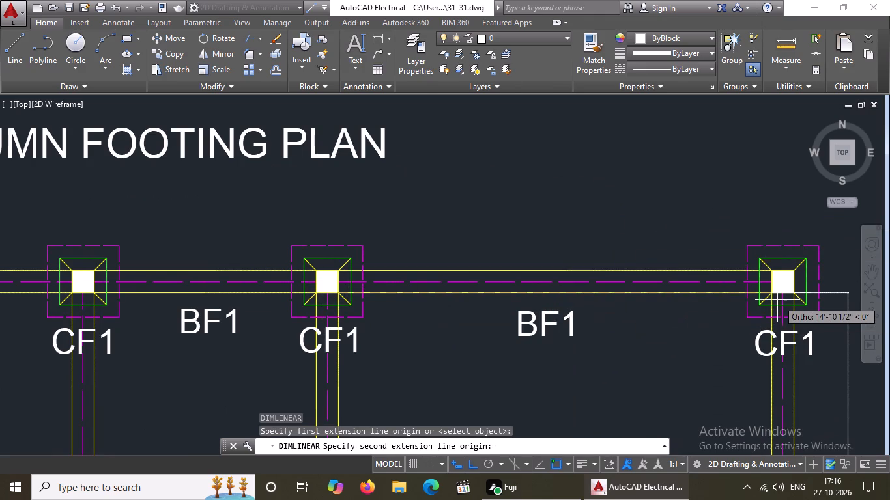
pyautogui.click(769, 295)
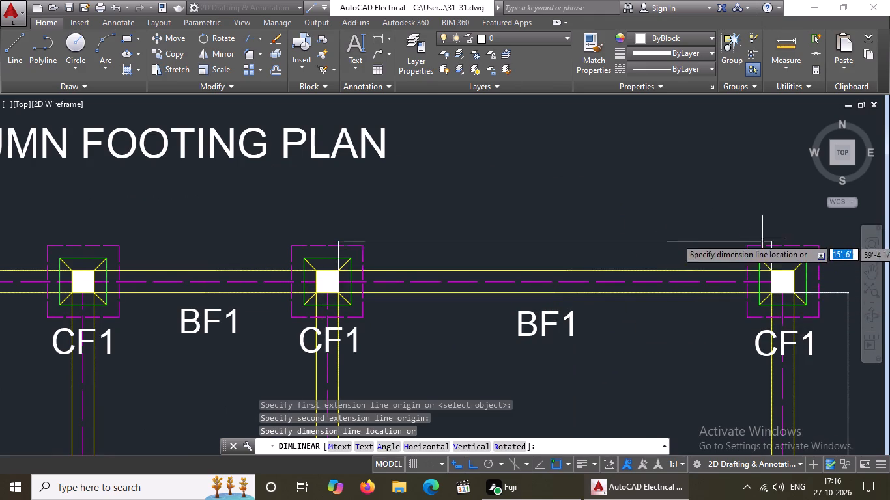
pyautogui.click(762, 226)
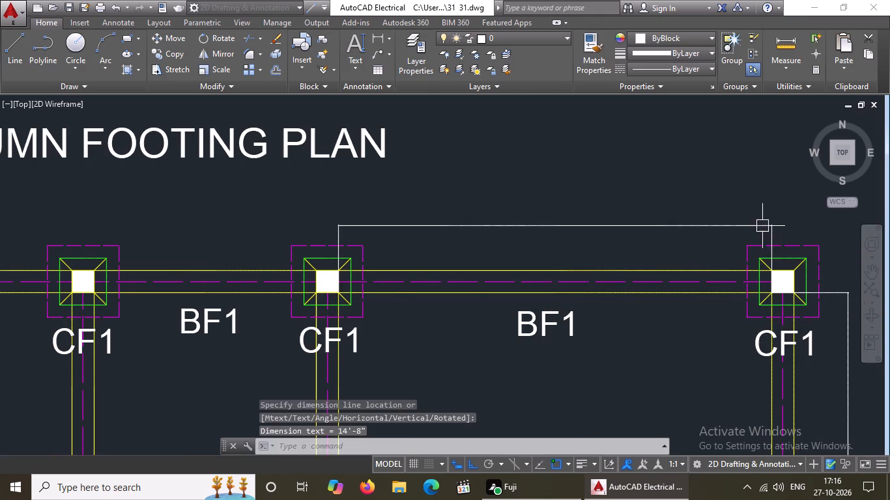
pyautogui.scroll(-3, 762, 226)
pyautogui.press('Escape')
# Add a linear dimension between the facing sides of the third and fourth top-row columns, in line with the adjacent top dimension.
pyautogui.write('DIMLIN')
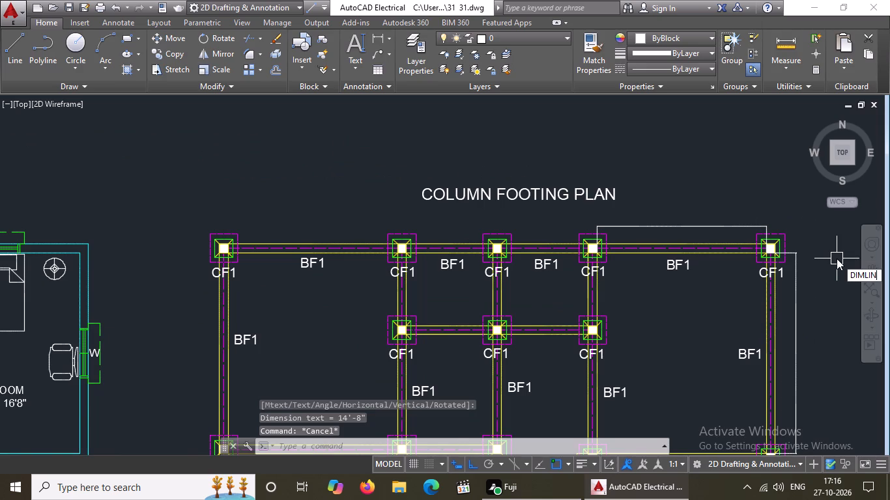
pyautogui.press('Return')
pyautogui.scroll(2, 503, 237)
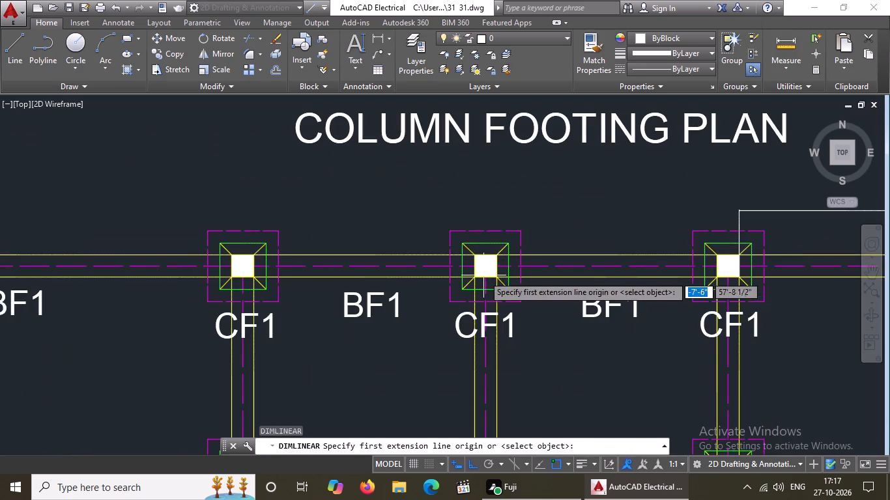
pyautogui.moveTo(495, 277); pyautogui.dragTo(507, 274)
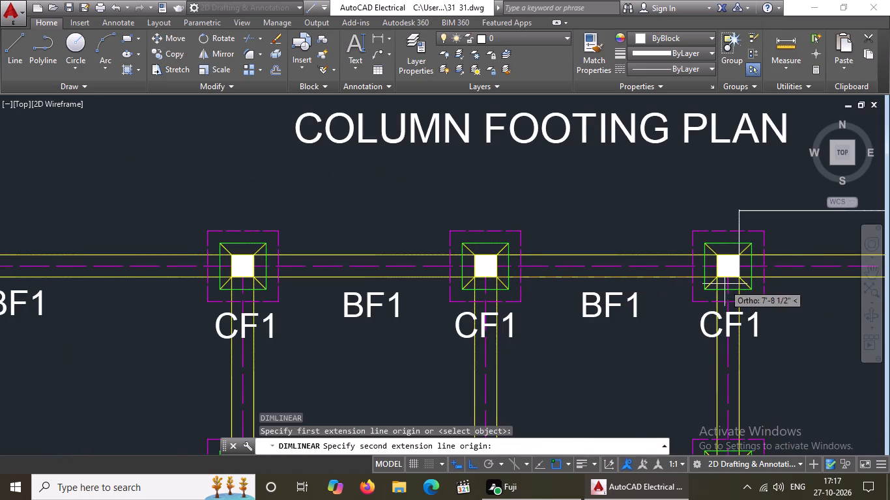
pyautogui.click(716, 278)
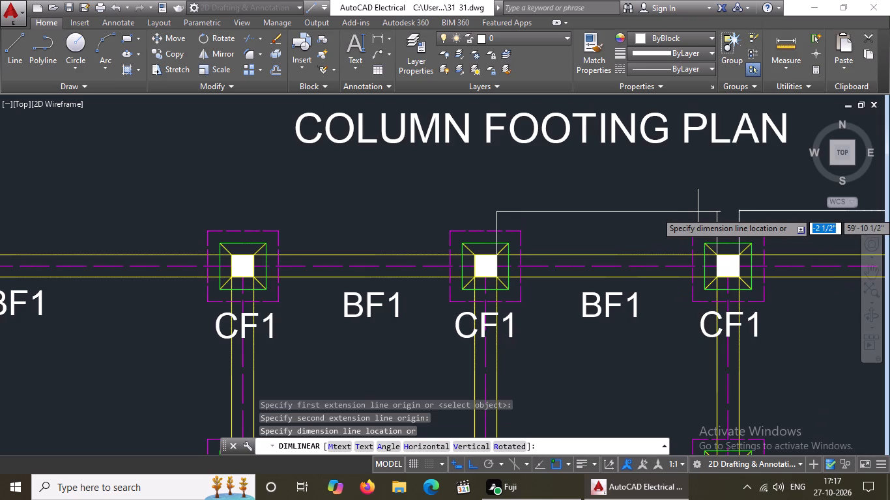
pyautogui.click(698, 210)
pyautogui.press('Escape')
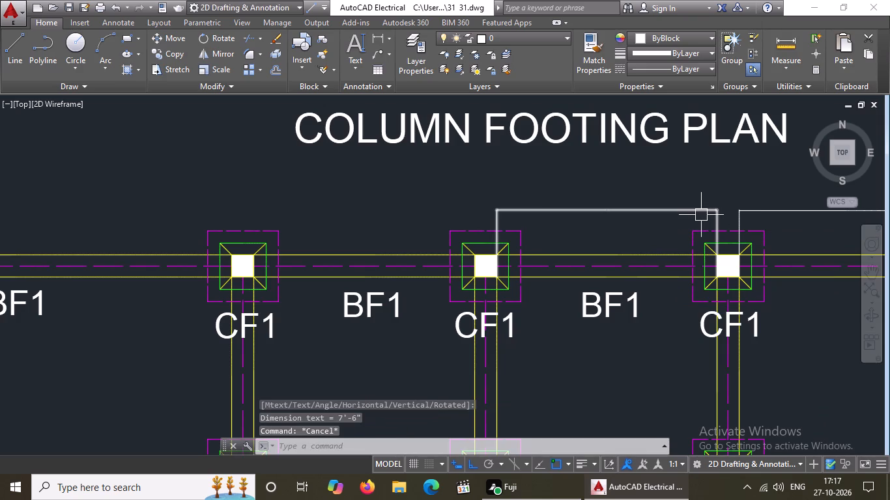
# Add a linear dimension between the facing sides of the second and third top-row columns, in line with the other top dimensions.
pyautogui.write('DIMLIN')
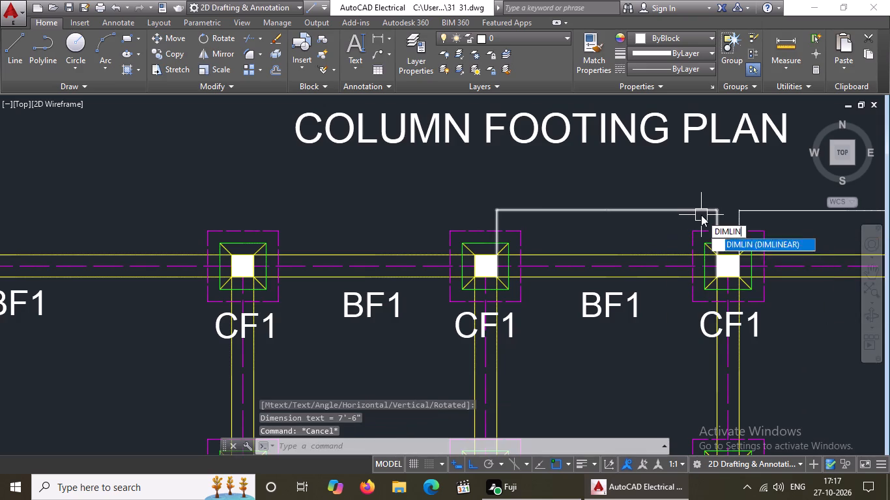
pyautogui.press('Return')
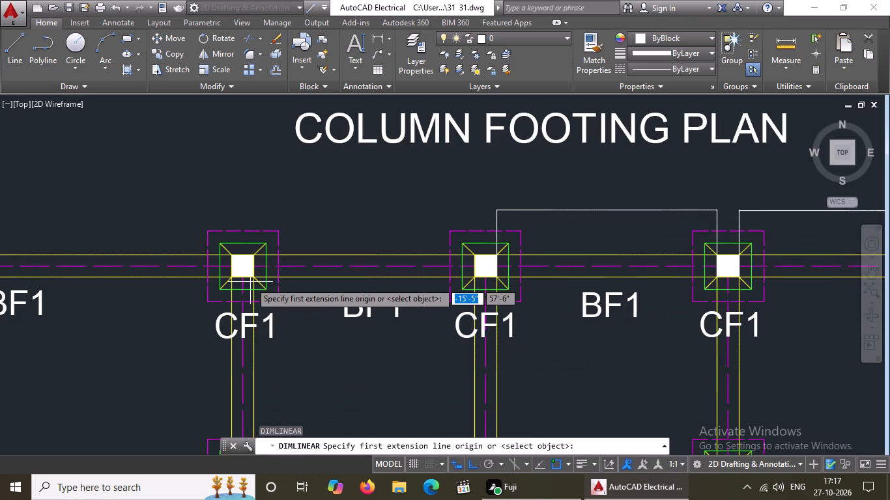
pyautogui.click(257, 279)
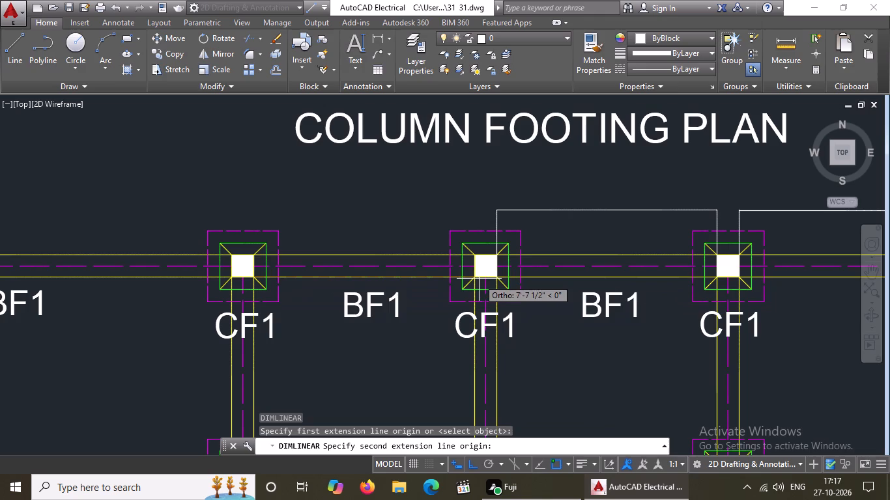
pyautogui.click(475, 279)
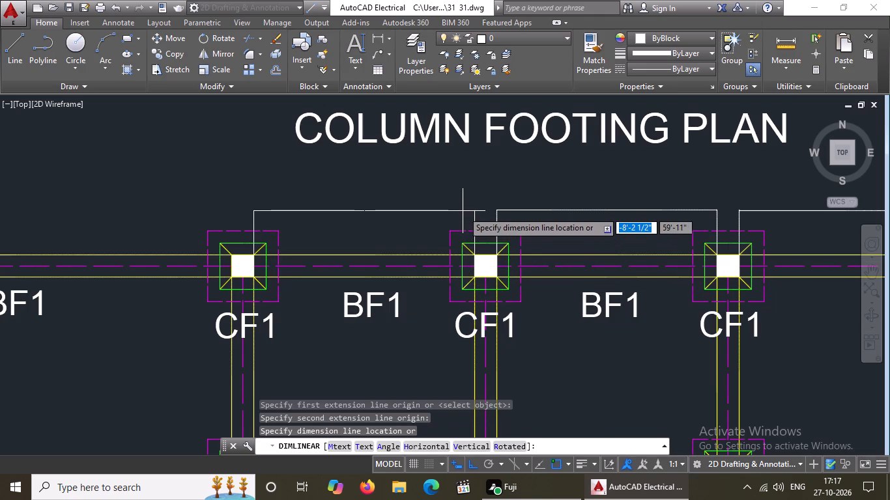
pyautogui.click(463, 210)
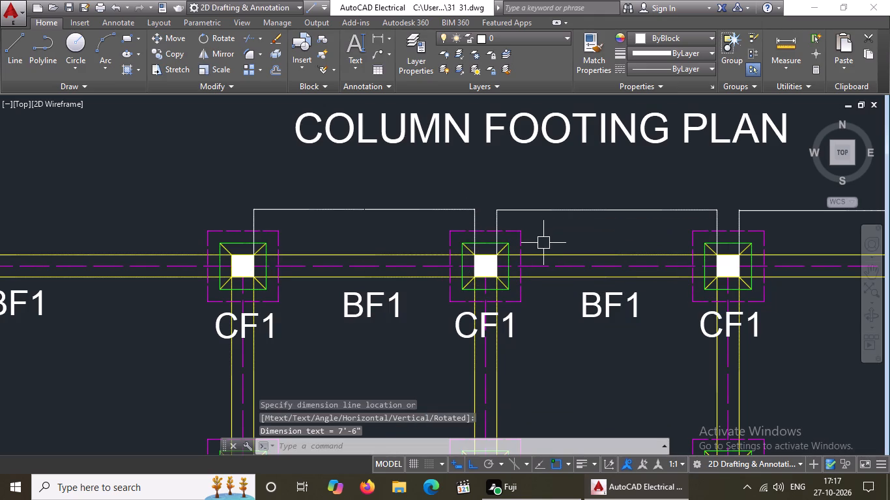
pyautogui.press('Escape')
# Add a linear dimension between the facing sides of the first and second top-row columns, in line with the other top dimensions.
pyautogui.write('DIMLIN')
pyautogui.press('Return')
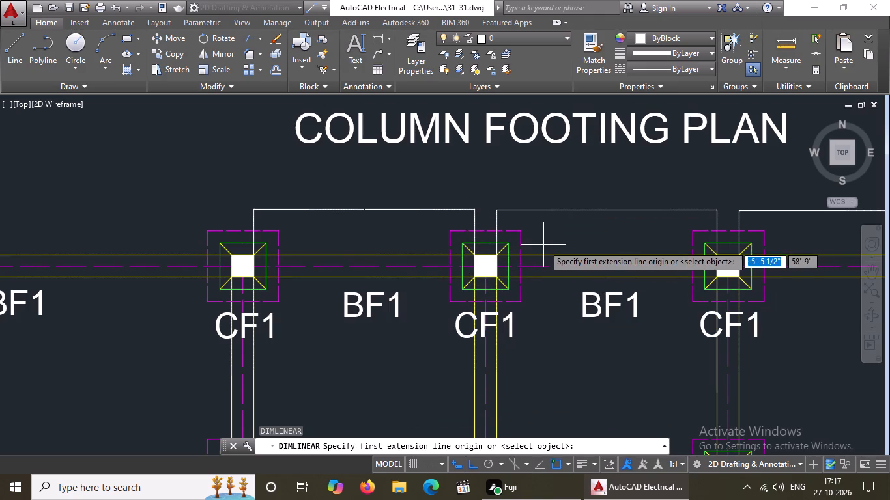
pyautogui.scroll(-2, 543, 245)
pyautogui.scroll(4, 266, 243)
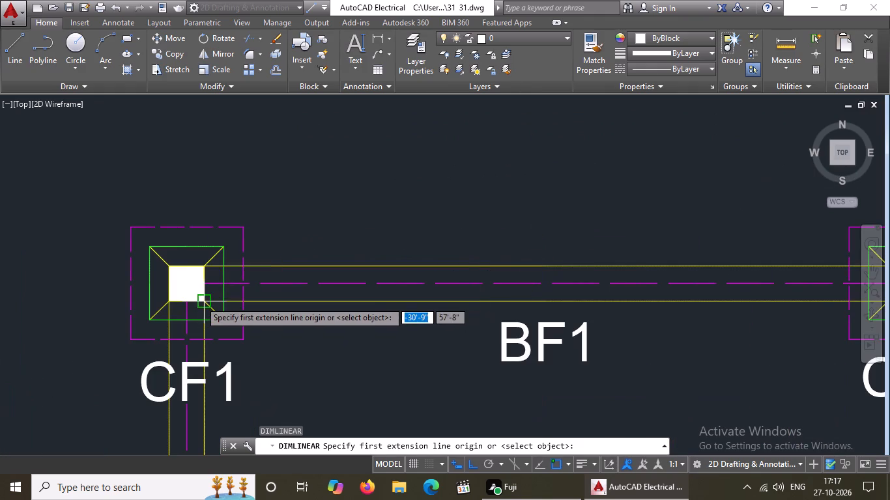
pyautogui.click(201, 300)
pyautogui.scroll(-4, 292, 305)
pyautogui.scroll(4, 380, 311)
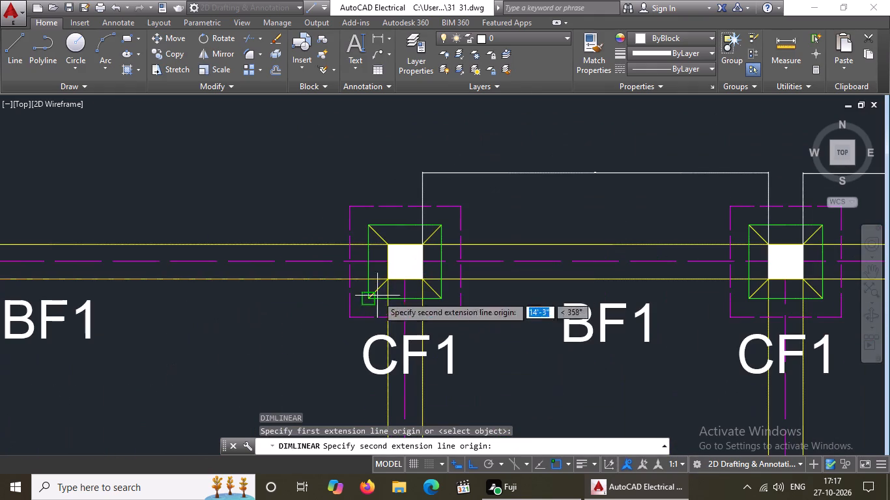
pyautogui.click(389, 282)
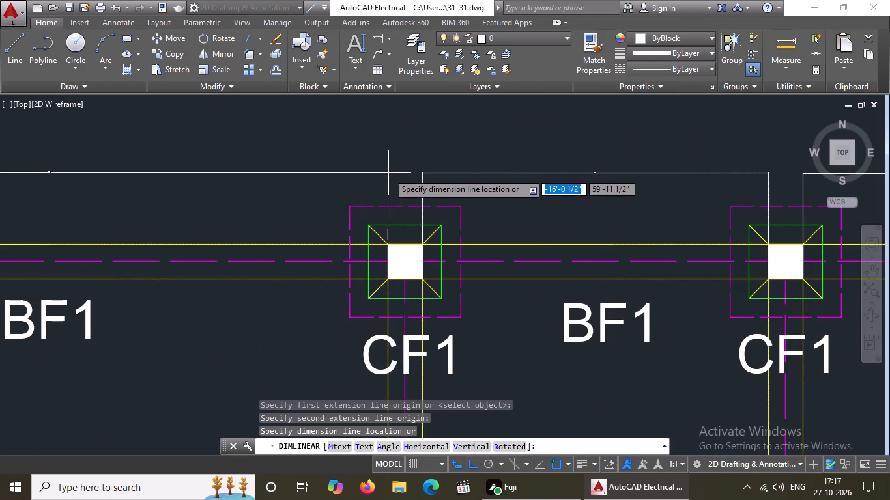
pyautogui.click(388, 173)
pyautogui.scroll(-5, 388, 173)
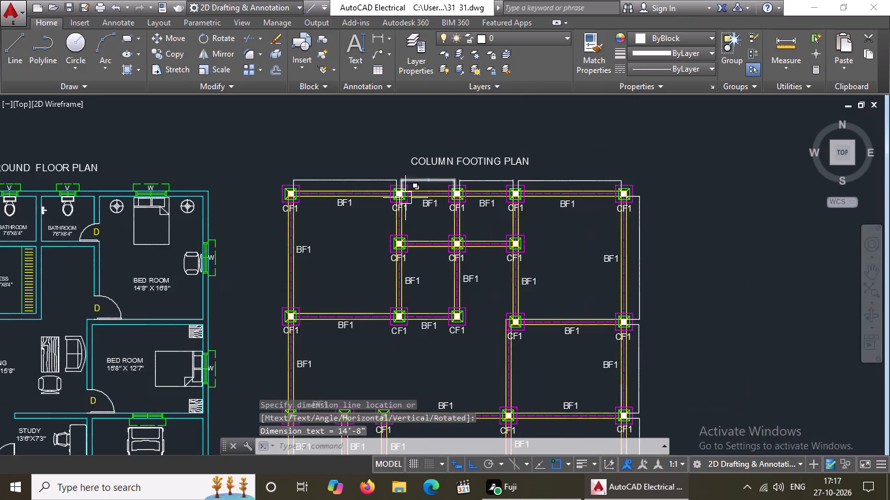
pyautogui.scroll(-1, 399, 226)
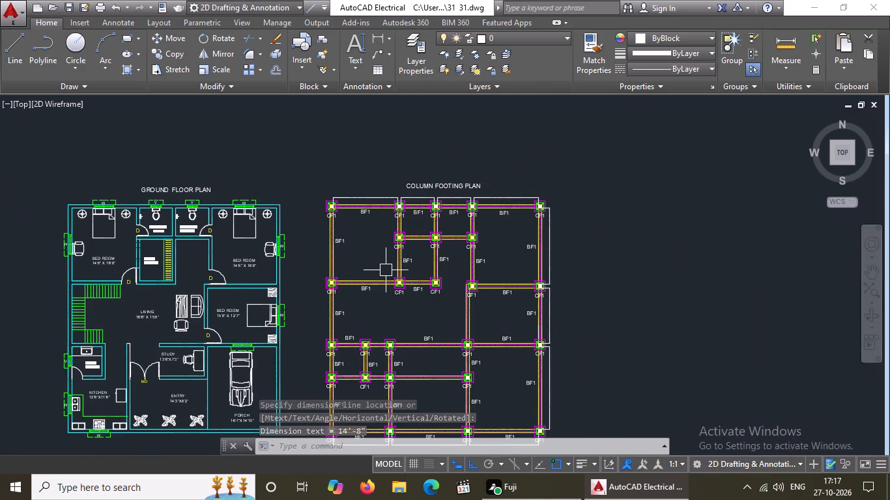
# Add a vertical linear dimension between the facing sides of the first and second left-side columns, placed just outside the footings.
pyautogui.moveTo(414, 260); pyautogui.dragTo(495, 241, button='middle')
pyautogui.scroll(2, 430, 231)
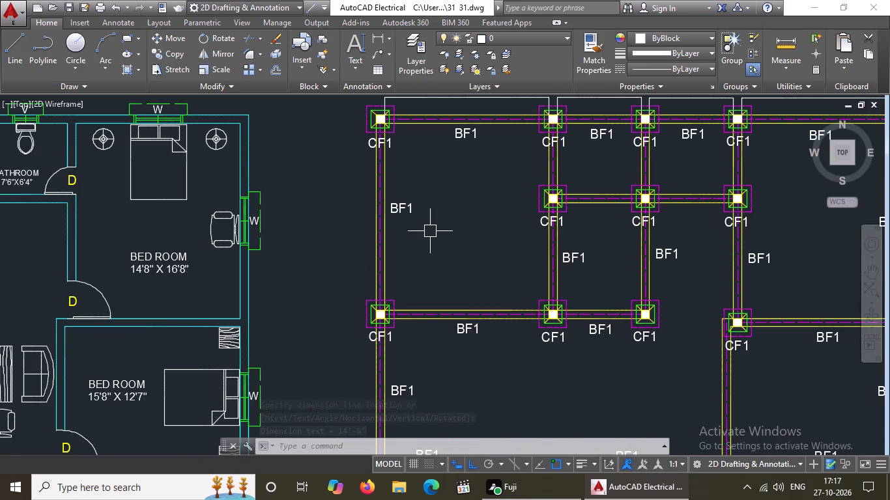
pyautogui.write('DIMLIN')
pyautogui.press('Return')
pyautogui.scroll(2, 360, 99)
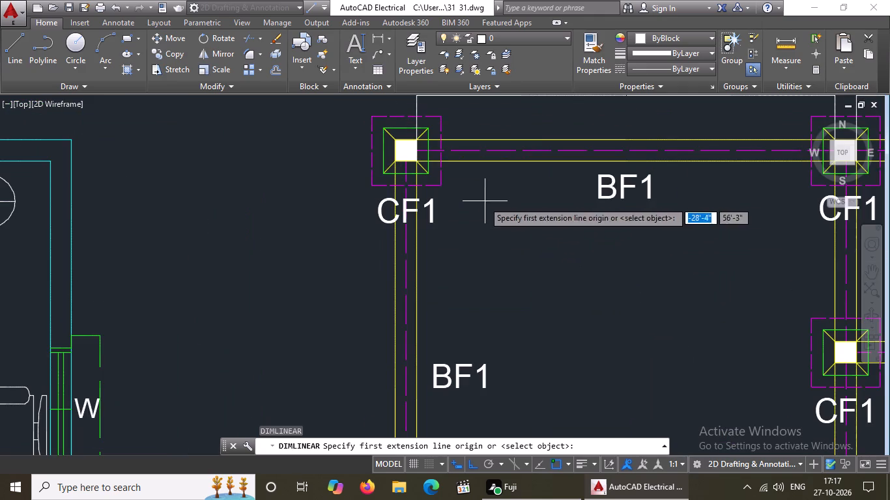
pyautogui.click(418, 163)
pyautogui.scroll(-1, 422, 162)
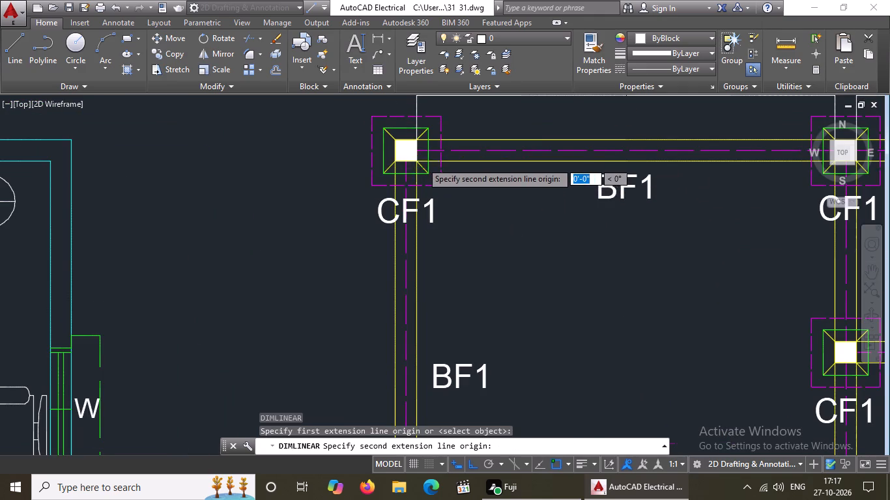
pyautogui.scroll(-1, 422, 162)
pyautogui.scroll(3, 422, 359)
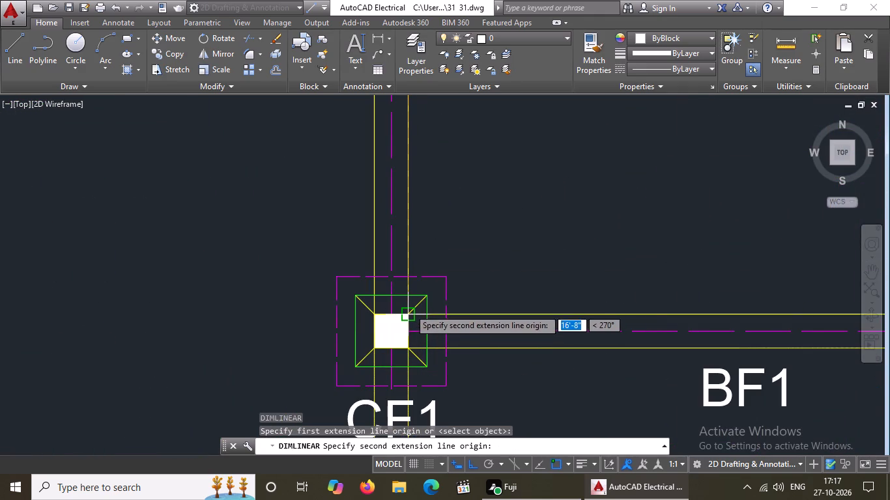
pyautogui.click(409, 309)
pyautogui.scroll(-5, 405, 310)
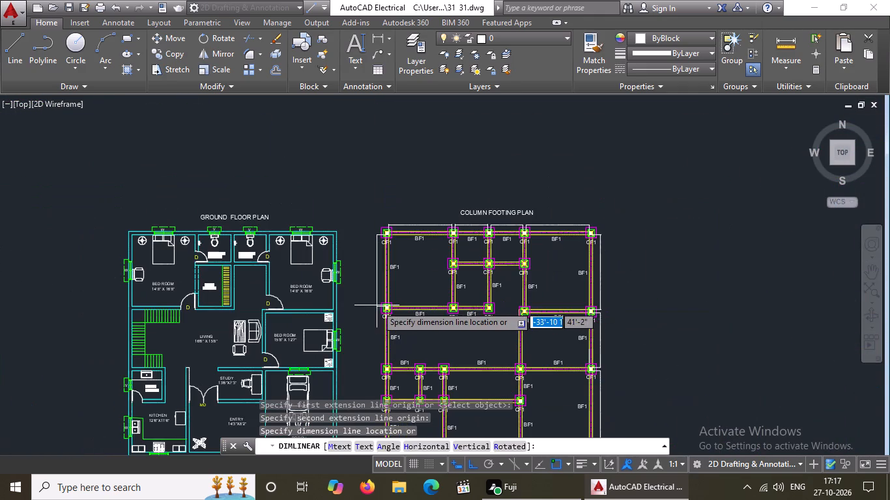
pyautogui.scroll(2, 377, 305)
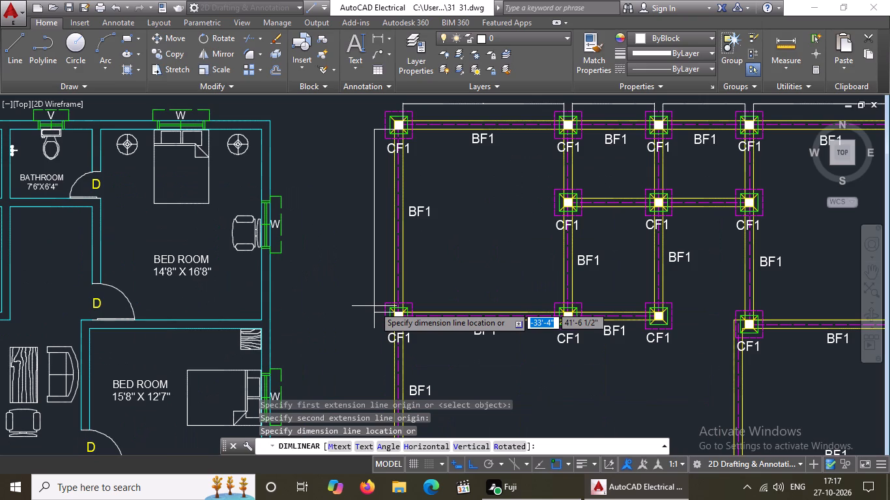
pyautogui.click(374, 306)
pyautogui.scroll(-2, 427, 282)
pyautogui.scroll(1, 468, 342)
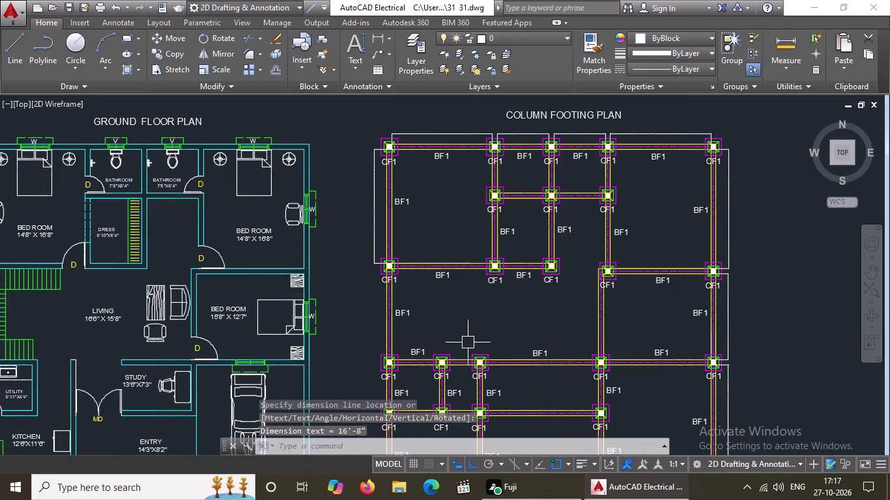
pyautogui.press('Escape')
pyautogui.press('Escape')
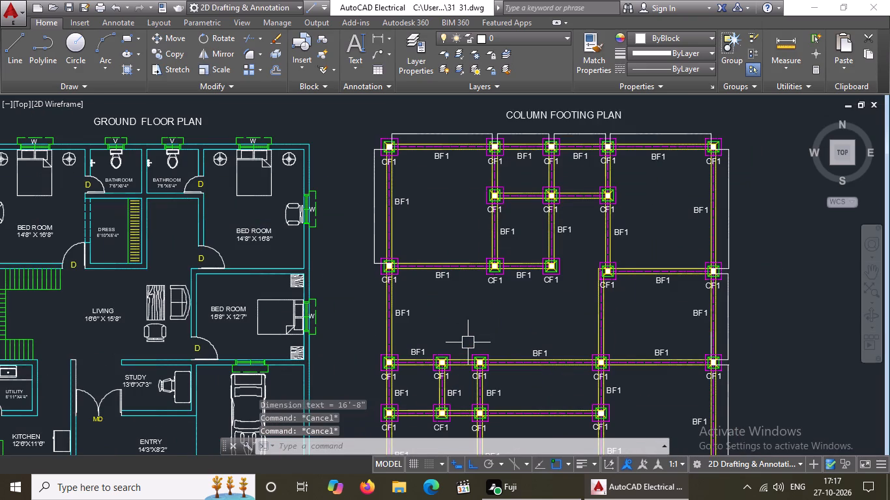
# Add a linear dimension between the facing sides of the second and third left-side columns, in line with the dimension above.
pyautogui.write('DIMLIN')
pyautogui.press('Return')
pyautogui.scroll(3, 389, 273)
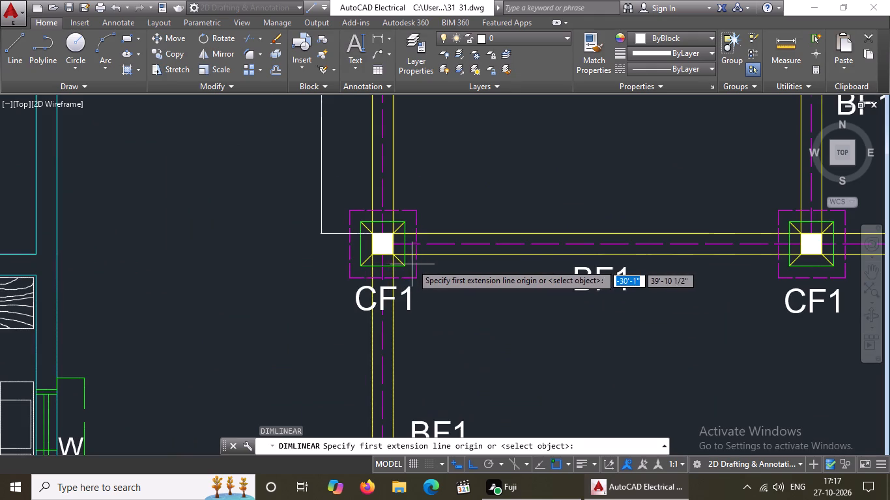
pyautogui.scroll(2, 412, 264)
pyautogui.click(362, 238)
pyautogui.scroll(-4, 366, 234)
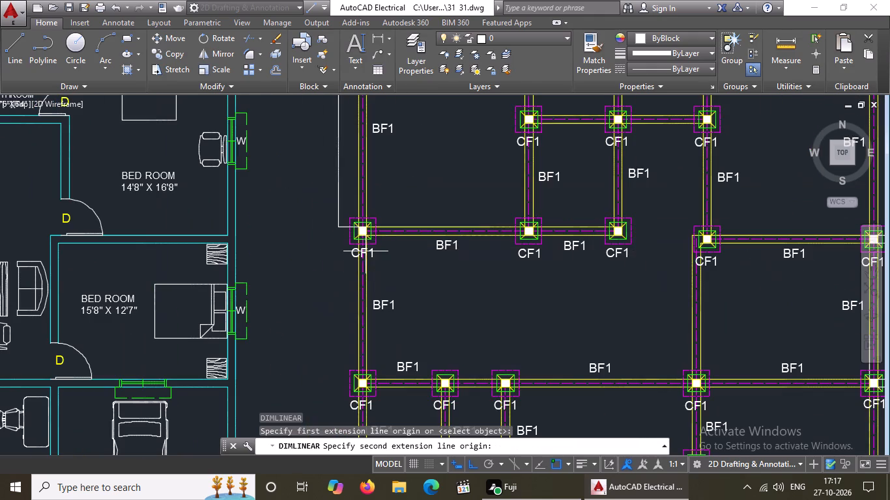
pyautogui.scroll(3, 360, 387)
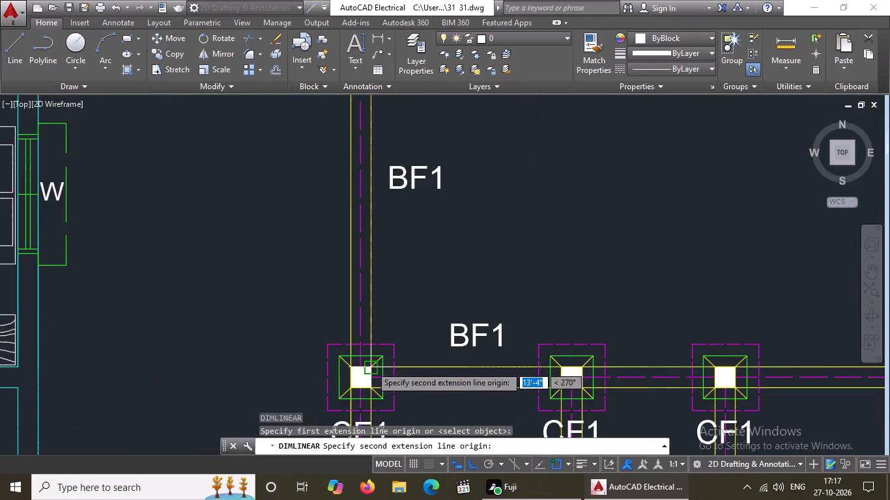
pyautogui.click(371, 366)
pyautogui.scroll(-3, 369, 367)
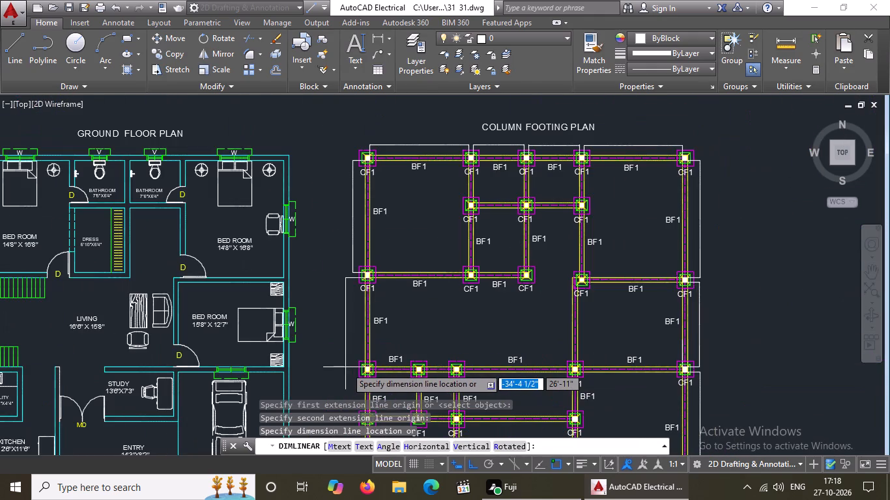
pyautogui.scroll(1, 349, 367)
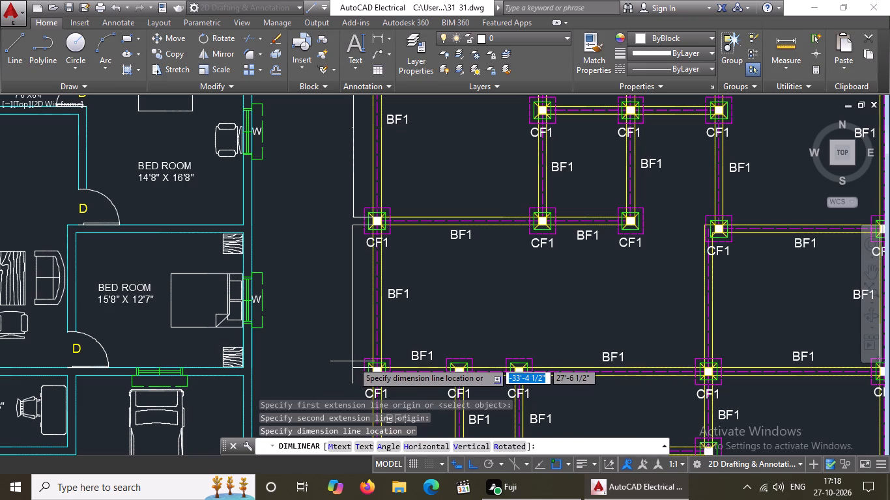
pyautogui.click(352, 361)
pyautogui.scroll(-3, 409, 326)
pyautogui.press('Escape')
# Add a linear dimension between the facing sides of the third and fourth left-side columns, in line with the other left-side dimensions.
pyautogui.write('DIMLIN\\')
pyautogui.press('Escape')
pyautogui.write('DIMLIN')
pyautogui.press('Return')
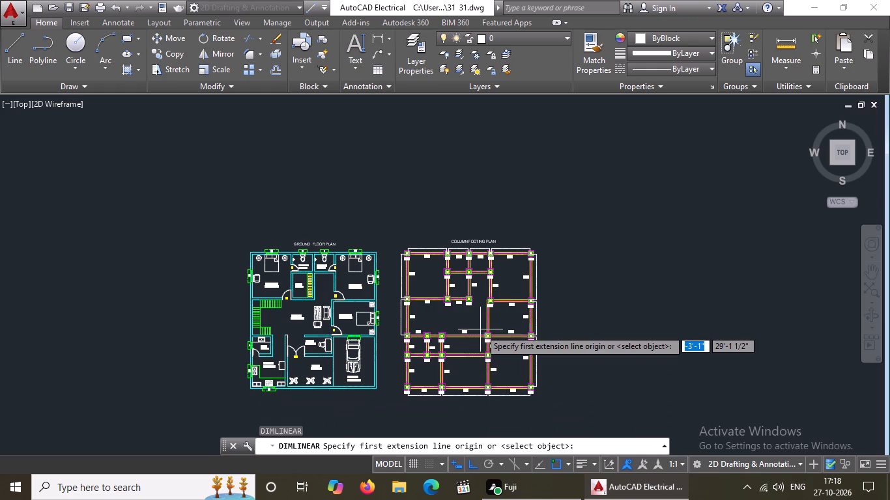
pyautogui.scroll(3, 349, 365)
pyautogui.scroll(3, 508, 292)
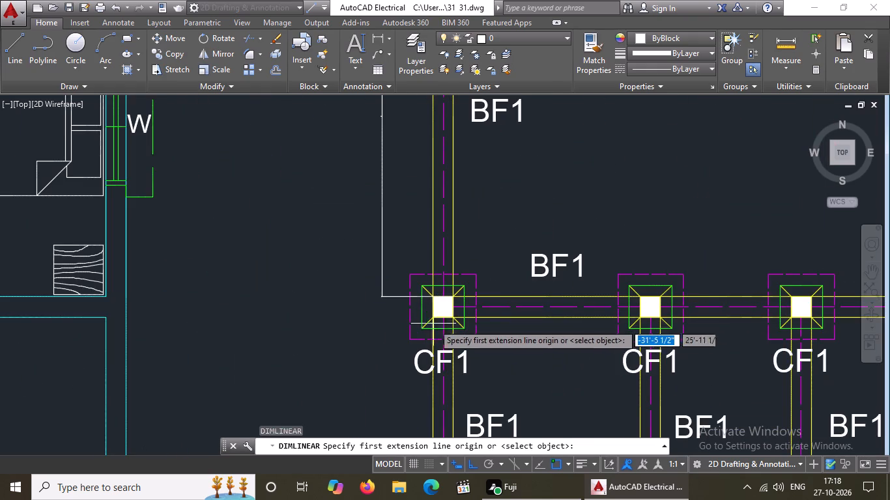
pyautogui.click(454, 320)
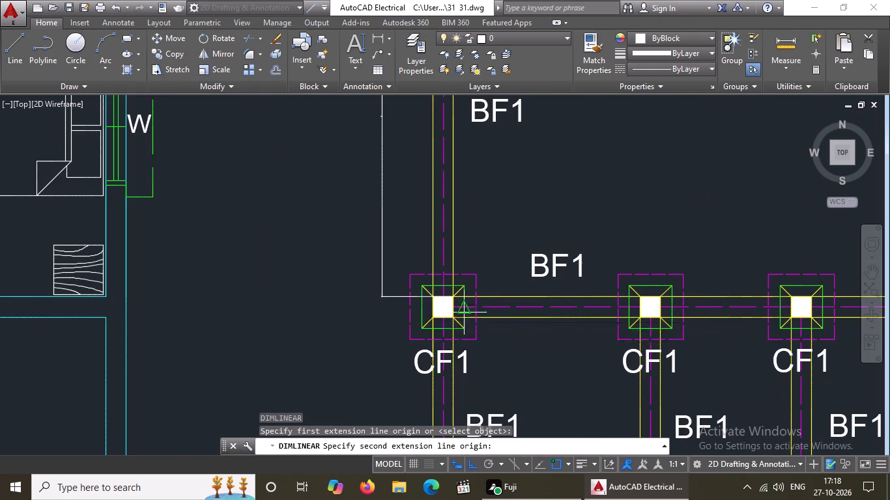
pyautogui.scroll(-3, 465, 312)
pyautogui.scroll(4, 463, 351)
pyautogui.click(459, 396)
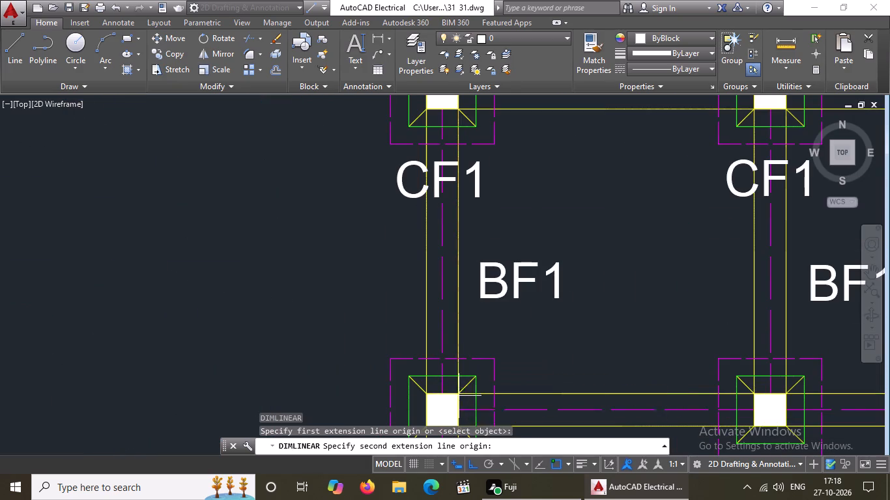
pyautogui.scroll(-3, 364, 388)
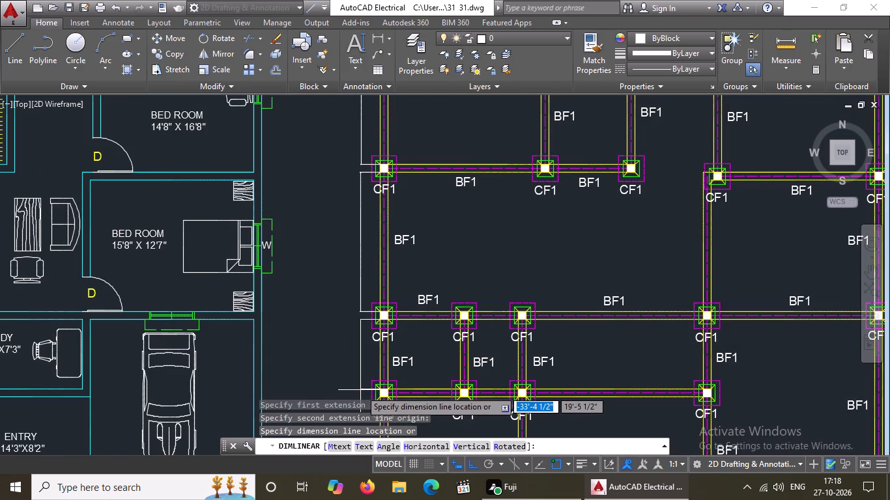
pyautogui.click(360, 390)
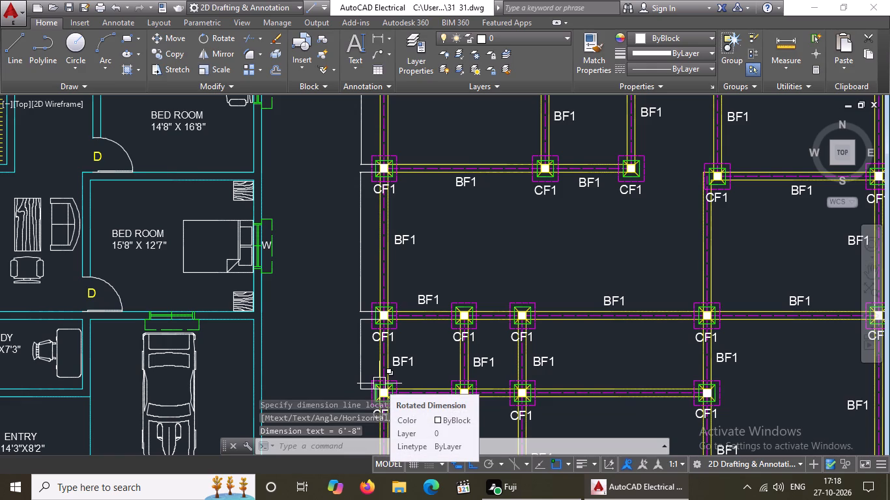
pyautogui.press('Escape')
# Add a linear dimension between the facing sides of the fourth and fifth left-side columns, in line with the other left-side dimensions.
pyautogui.write('DIMLIN')
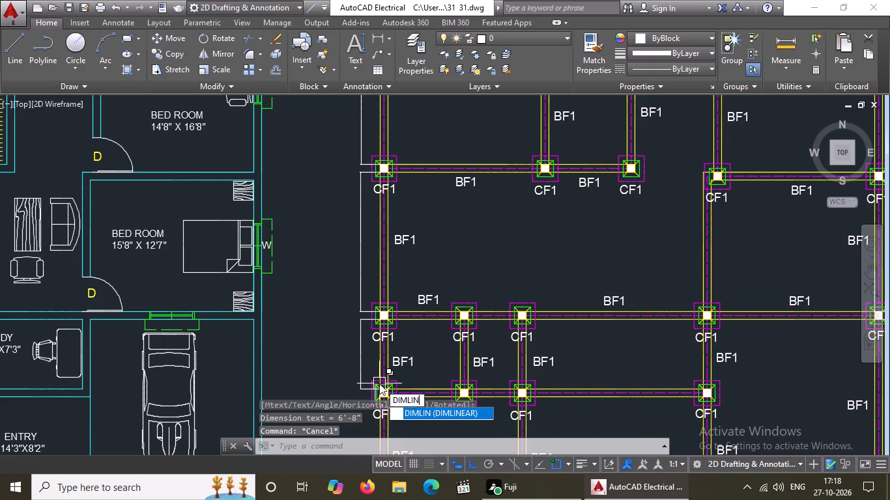
pyautogui.press('Return')
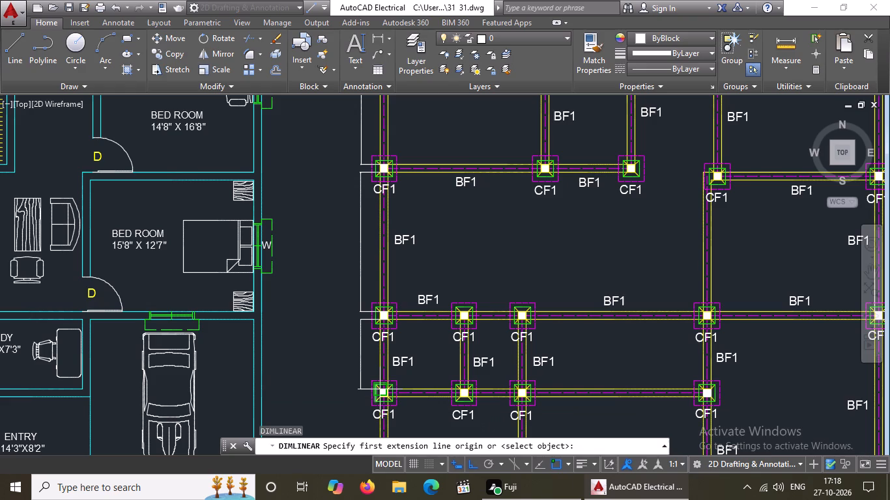
pyautogui.scroll(-2, 434, 350)
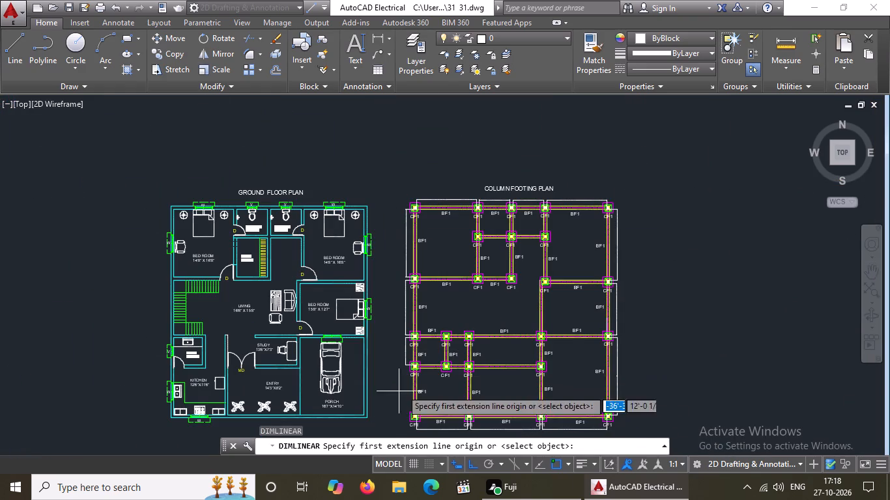
pyautogui.scroll(4, 417, 387)
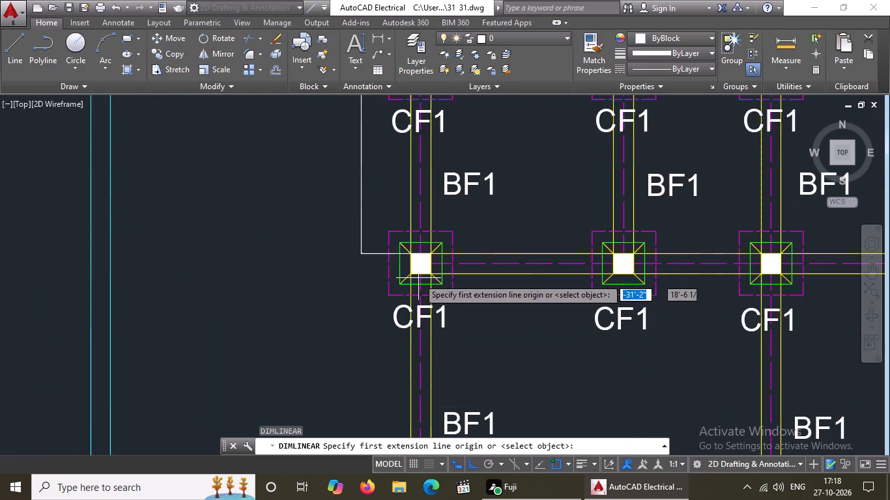
pyautogui.click(434, 273)
pyautogui.scroll(-3, 434, 252)
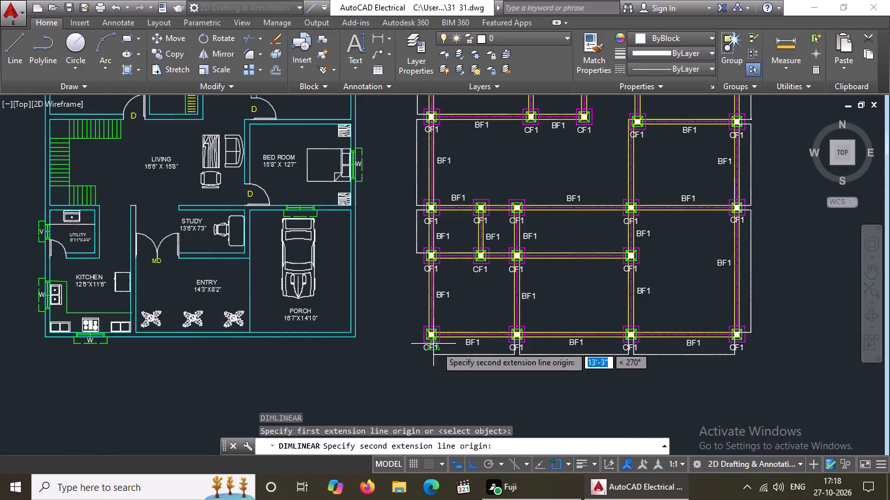
pyautogui.scroll(3, 437, 345)
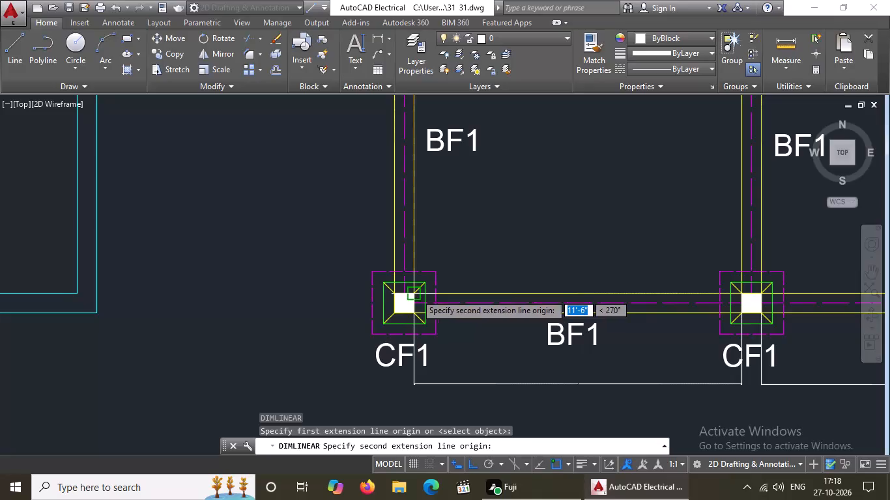
pyautogui.click(416, 294)
pyautogui.scroll(-4, 416, 294)
pyautogui.scroll(3, 399, 288)
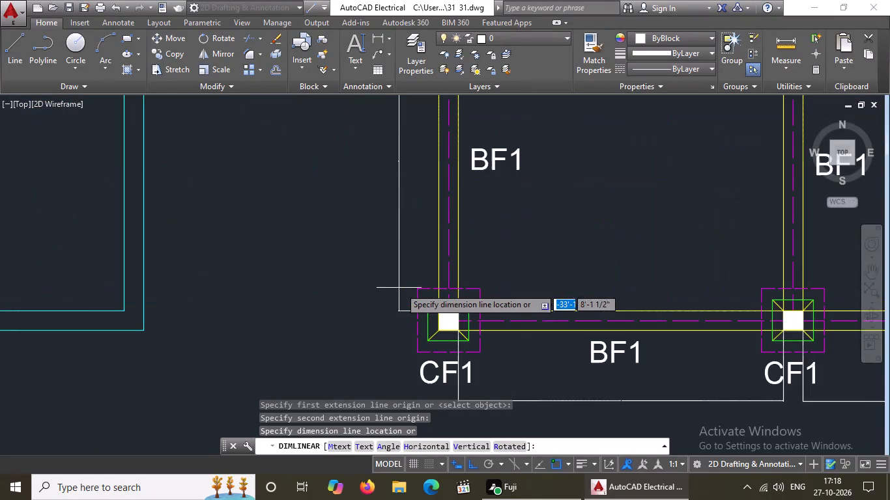
pyautogui.scroll(-2, 402, 286)
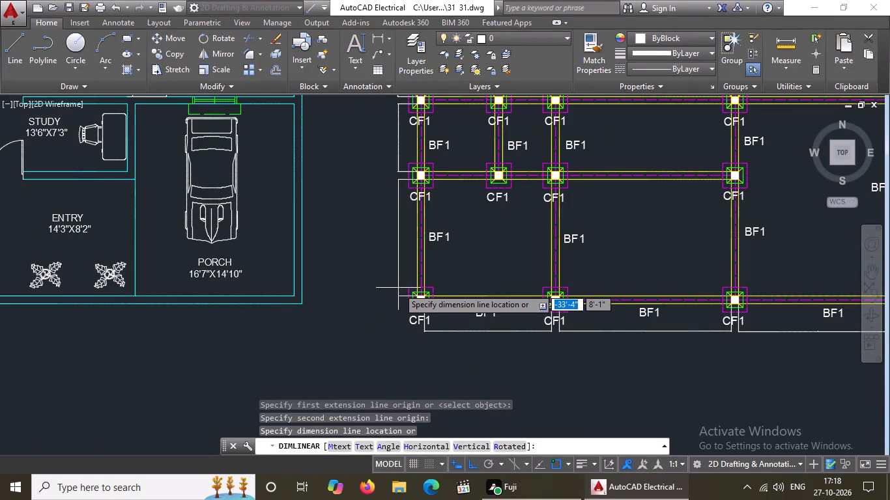
pyautogui.click(397, 288)
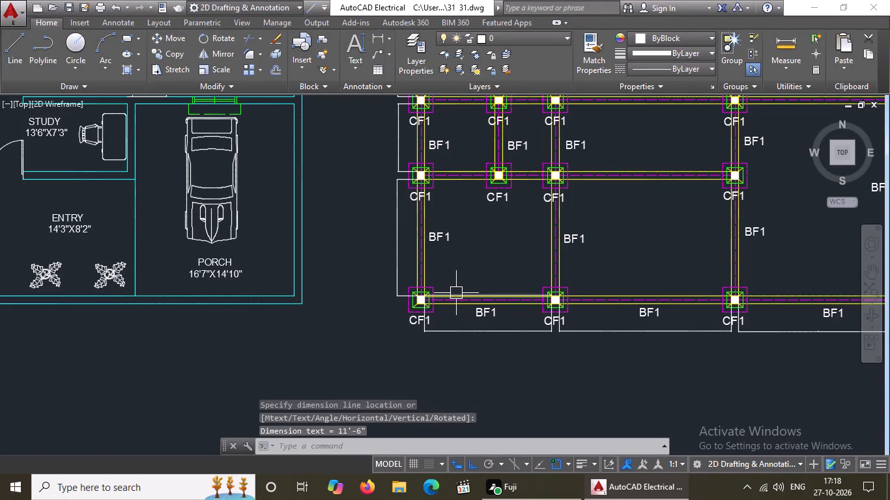
pyautogui.press('Escape')
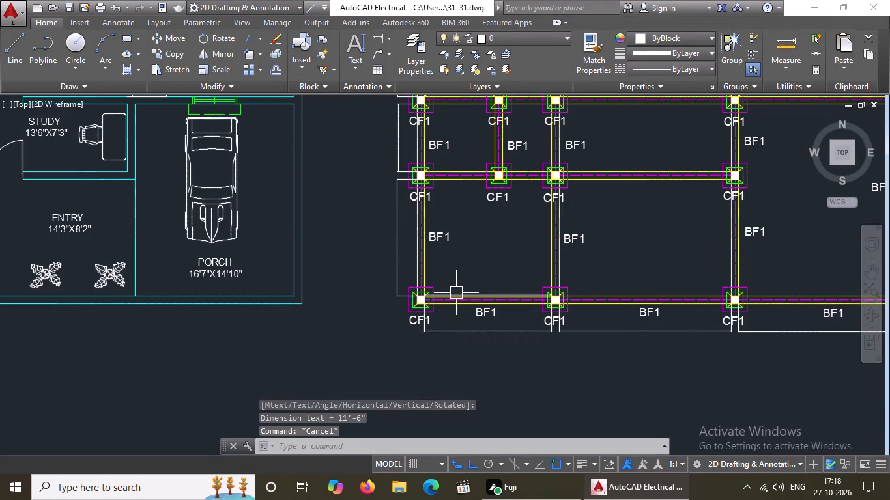
# Set the arrow size to 8" for the dimension between the first and second bottom-row columns of the footing plan.
pyautogui.click(468, 336)
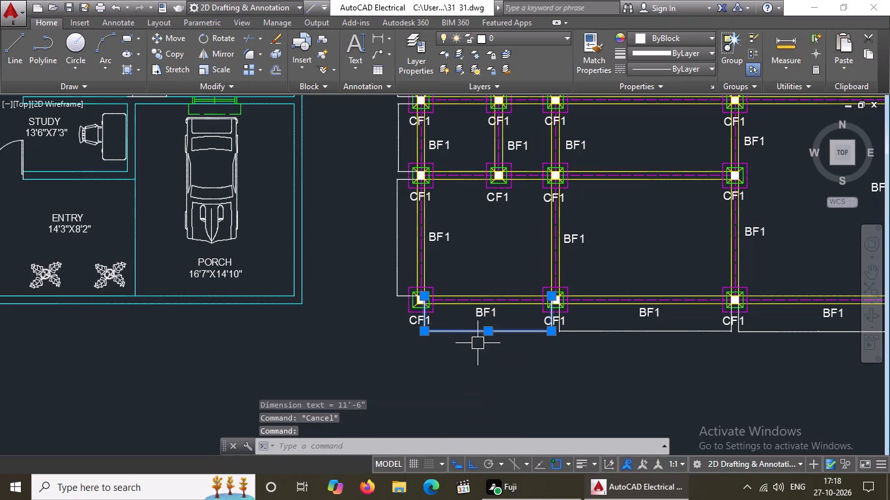
pyautogui.rightClick(496, 354)
pyautogui.click(524, 448)
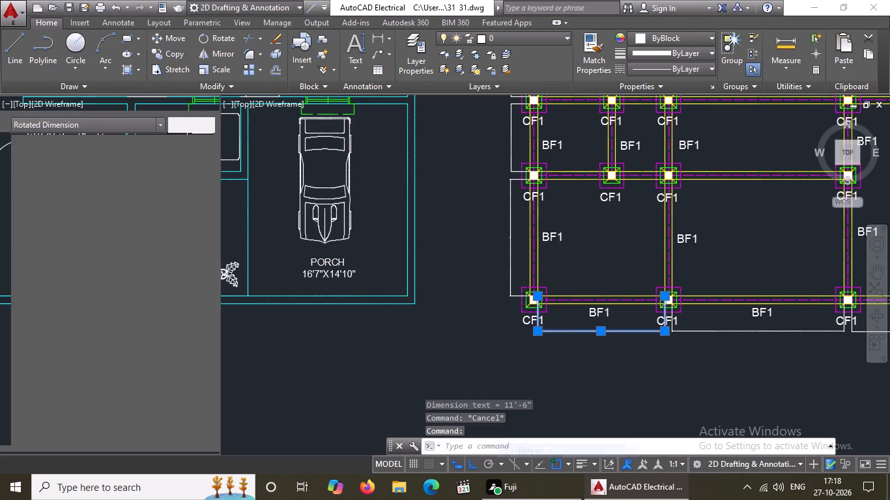
pyautogui.click(138, 344)
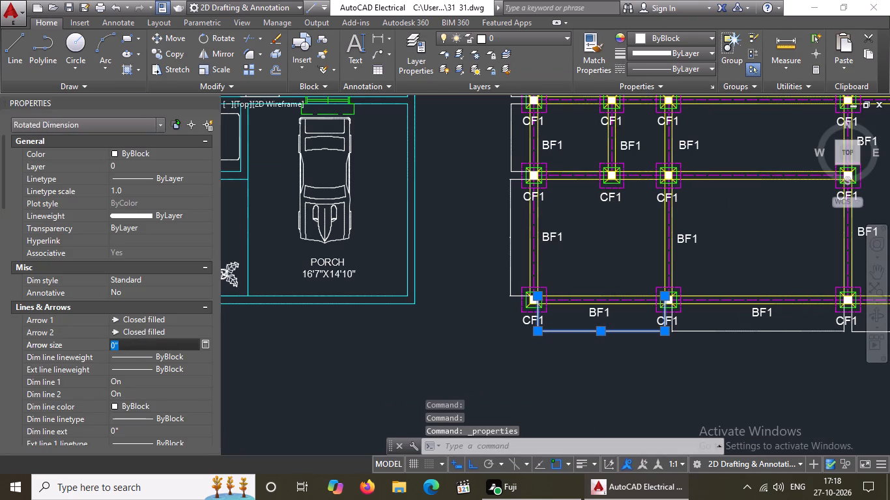
pyautogui.press('BackSpace')
pyautogui.press('BackSpace')
pyautogui.press('8')
pyautogui.hotkey('shift', '"')
pyautogui.press('Return')
# Set the text height to 8" for the dimension between the first and second bottom-row columns.
pyautogui.scroll(-4, 138, 344)
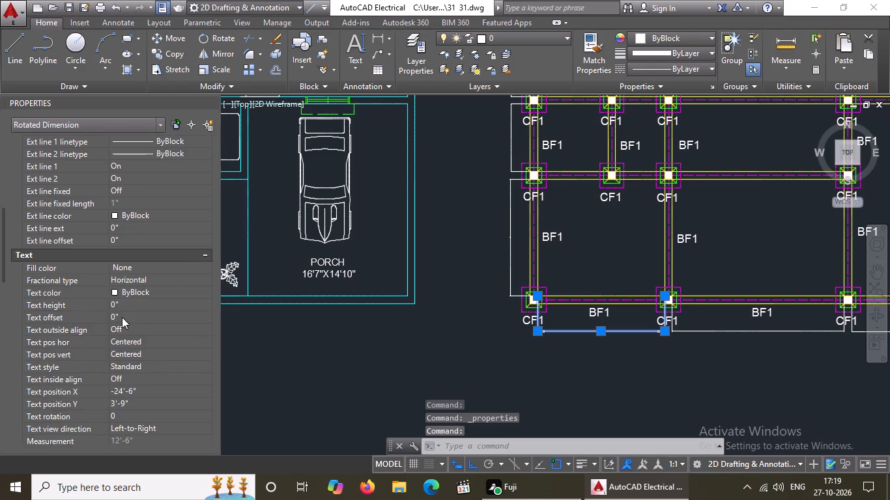
pyautogui.click(126, 304)
pyautogui.press('BackSpace')
pyautogui.press('BackSpace')
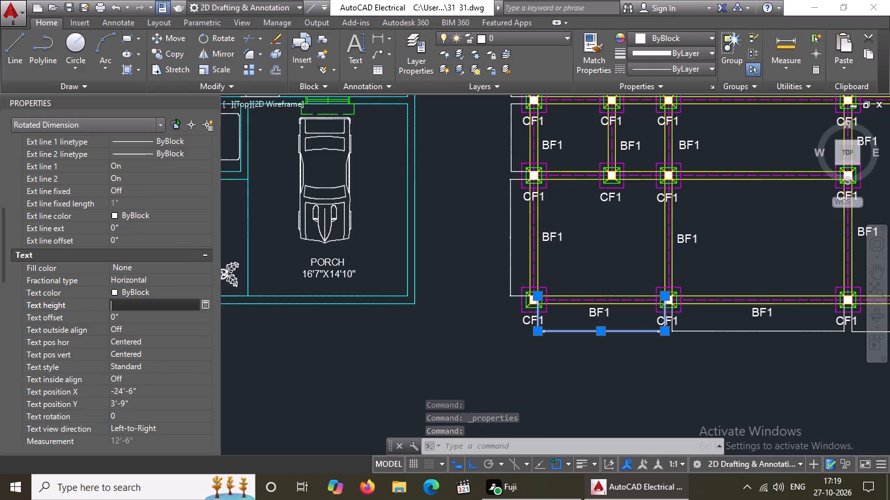
pyautogui.write('8"')
pyautogui.press('Return')
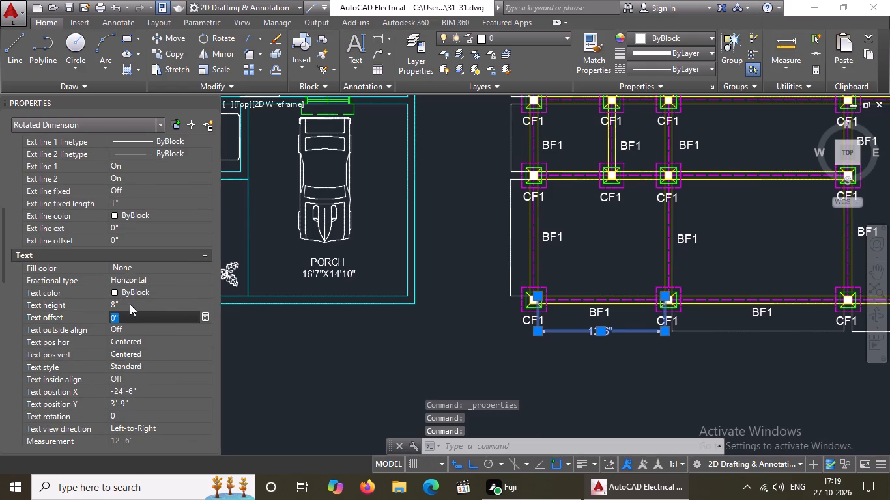
pyautogui.press('Escape')
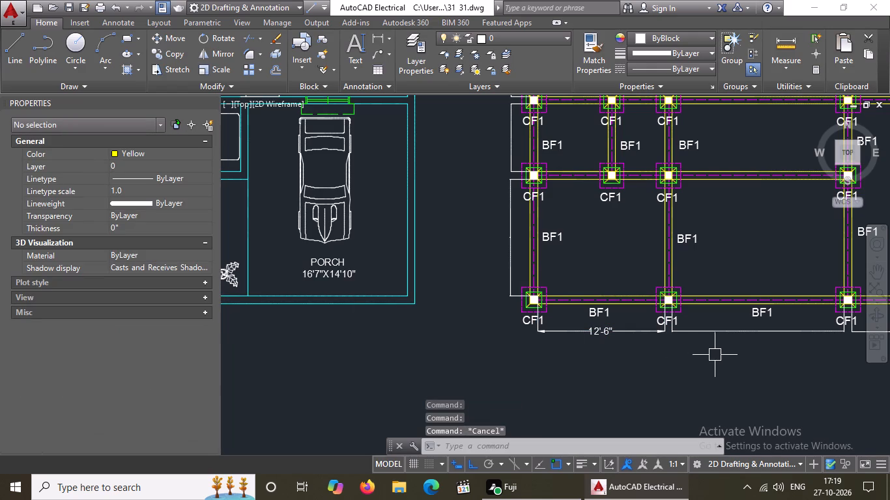
# Set the arrow size and text height to 8" for the dimension between the second and third bottom-row columns.
pyautogui.click(711, 332)
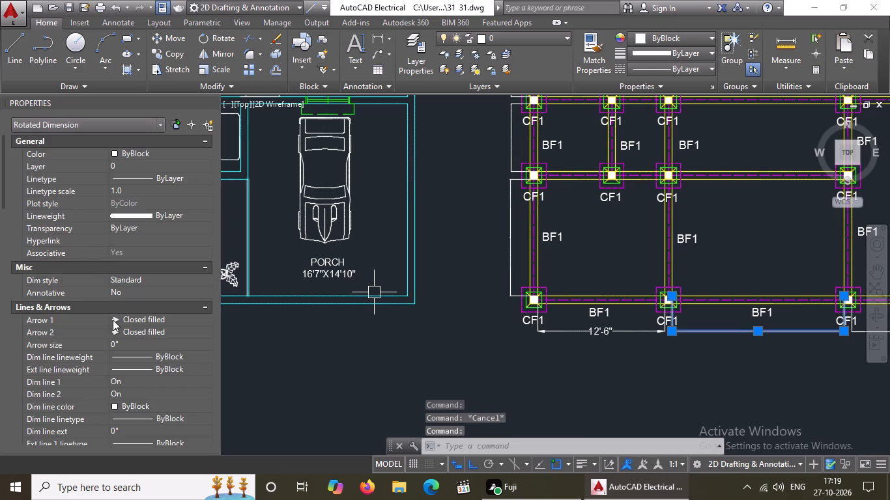
pyautogui.click(131, 347)
pyautogui.press('BackSpace')
pyautogui.press('BackSpace')
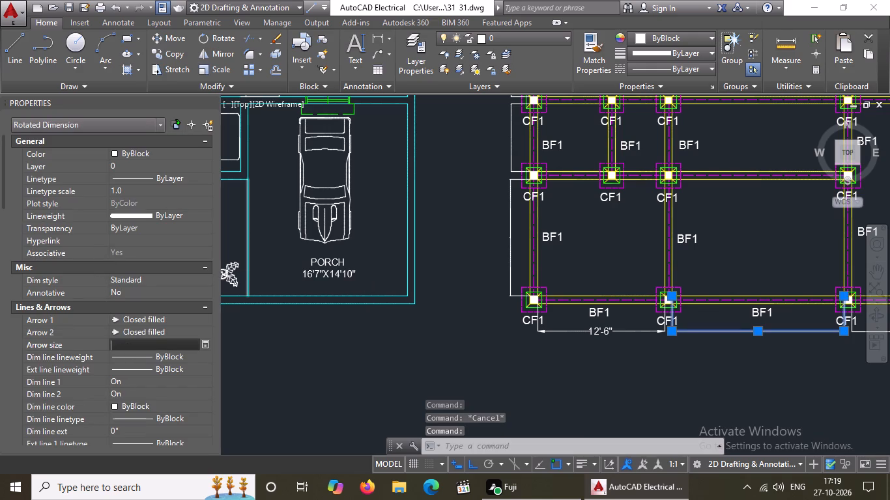
pyautogui.write('8"')
pyautogui.press('Return')
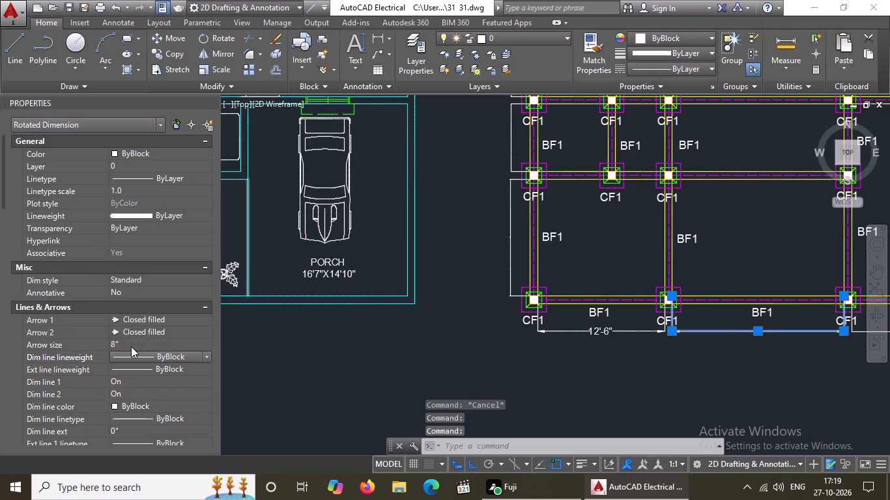
pyautogui.press('Escape')
pyautogui.scroll(-4, 159, 336)
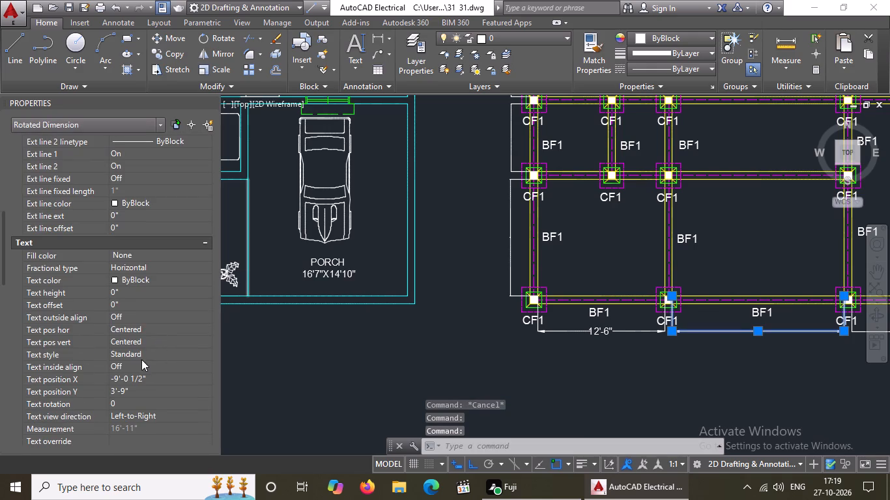
pyautogui.click(136, 294)
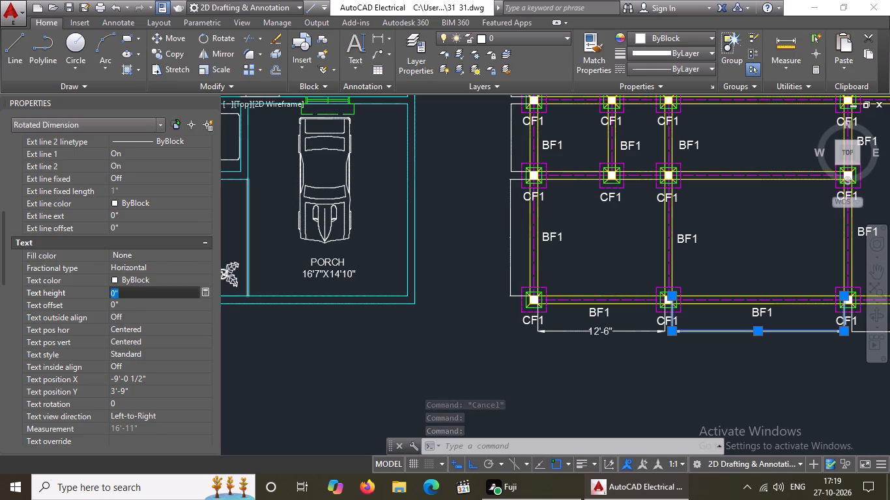
pyautogui.press('BackSpace')
pyautogui.press('BackSpace')
pyautogui.write('8"')
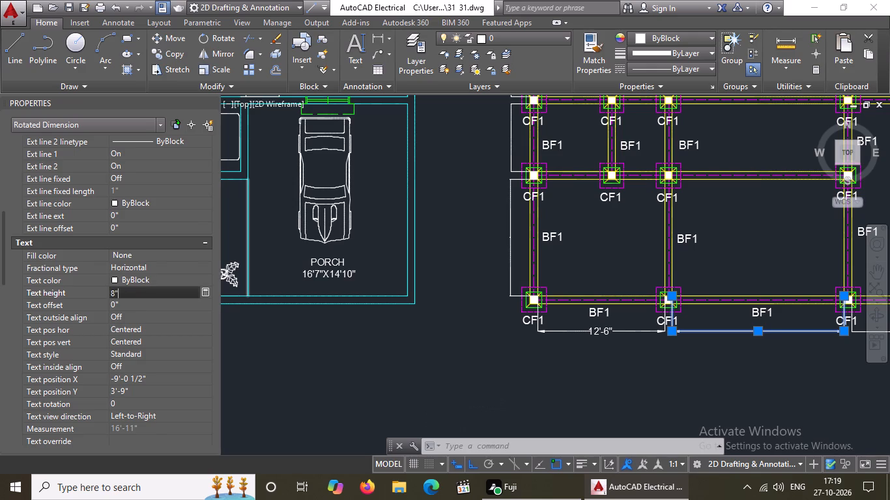
pyautogui.press('Return')
pyautogui.press('Escape')
# Set the arrow size and text height to 8" for the dimension between the third and fourth bottom-row columns.
pyautogui.scroll(-3, 527, 325)
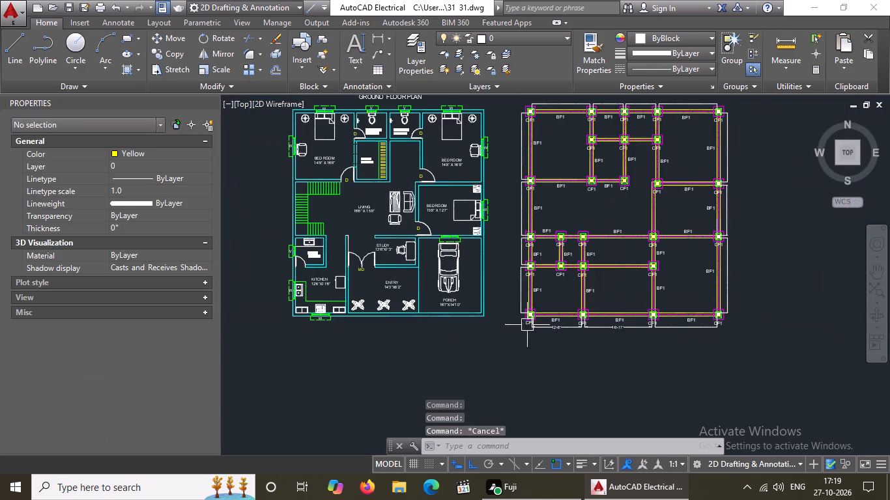
pyautogui.scroll(3, 699, 331)
pyautogui.click(594, 314)
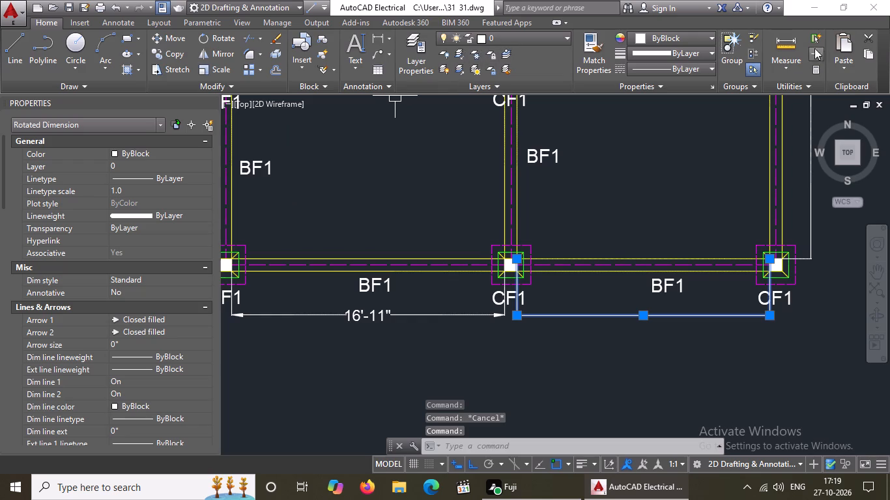
pyautogui.click(128, 342)
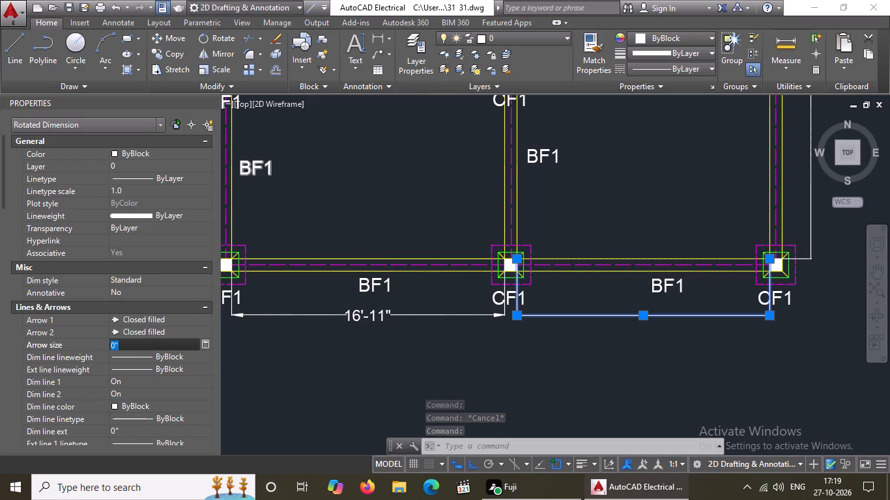
pyautogui.press('BackSpace')
pyautogui.press('BackSpace')
pyautogui.write('8"')
pyautogui.press('Return')
pyautogui.scroll(-3, 128, 342)
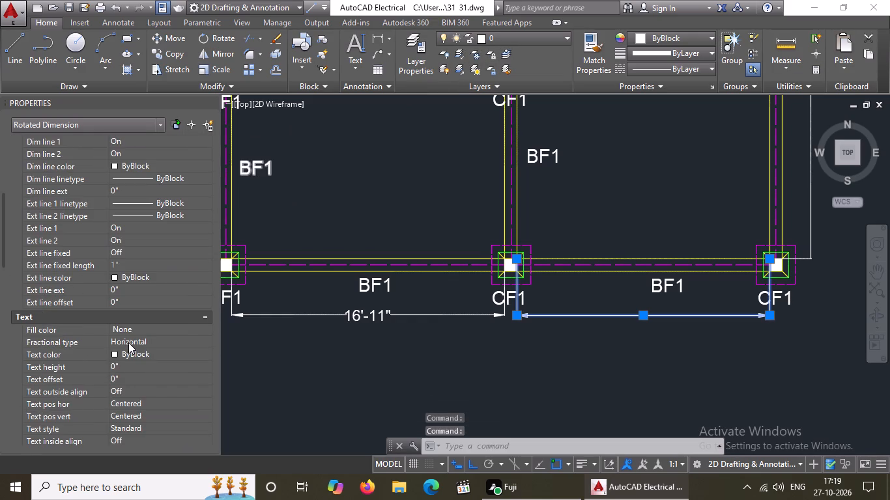
pyautogui.click(125, 368)
pyautogui.press('BackSpace')
pyautogui.press('BackSpace')
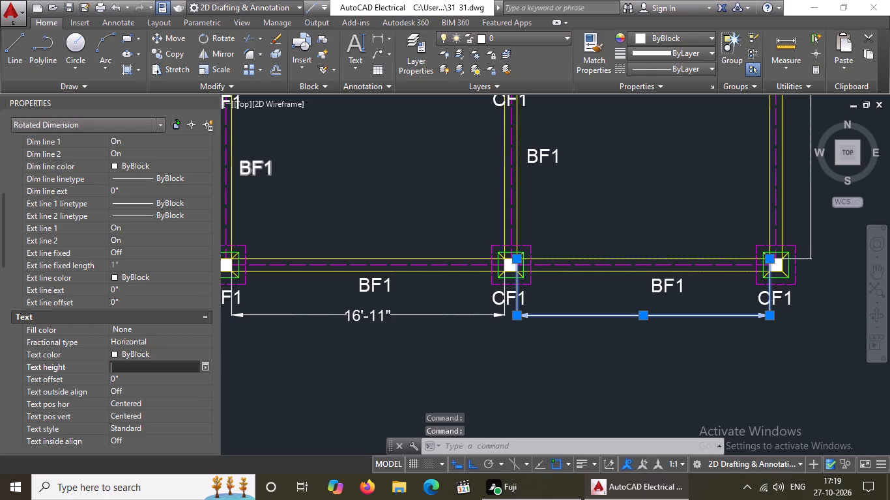
pyautogui.write('8"')
pyautogui.press('Return')
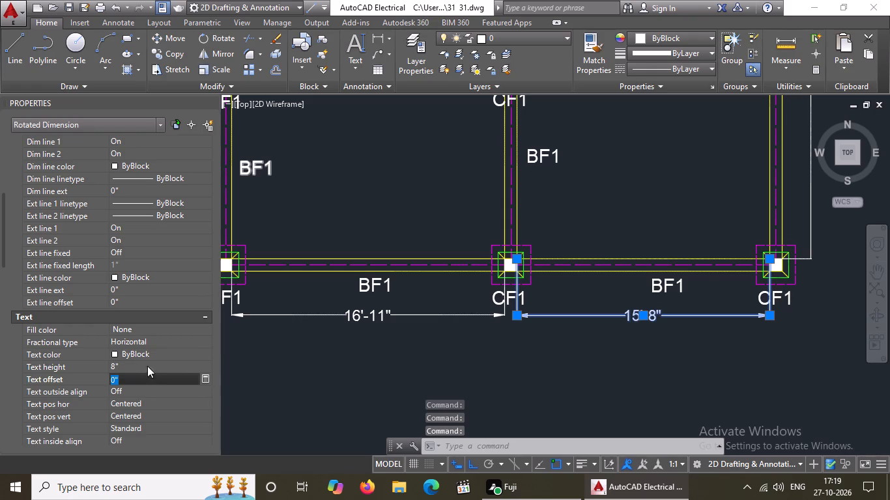
pyautogui.press('Escape')
# Set the arrow size and text height to 8" for the lowest dimension along the footing plan's right side.
pyautogui.scroll(-3, 605, 377)
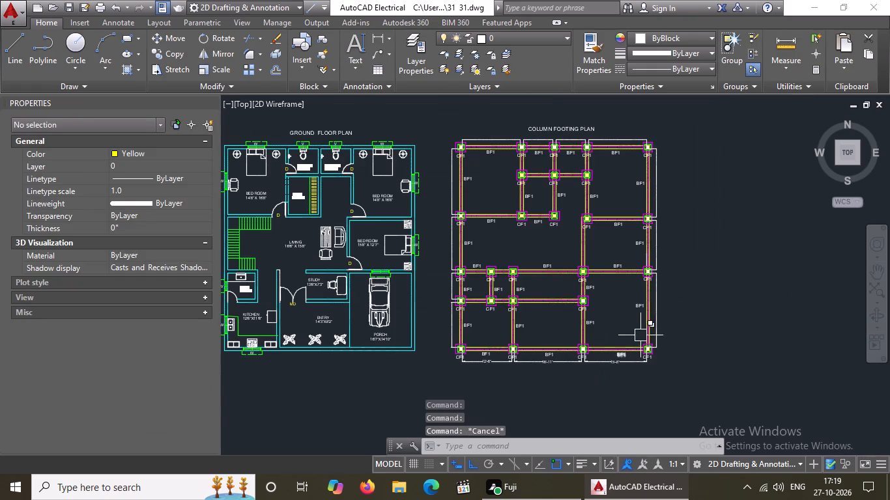
pyautogui.scroll(2, 658, 329)
pyautogui.click(649, 326)
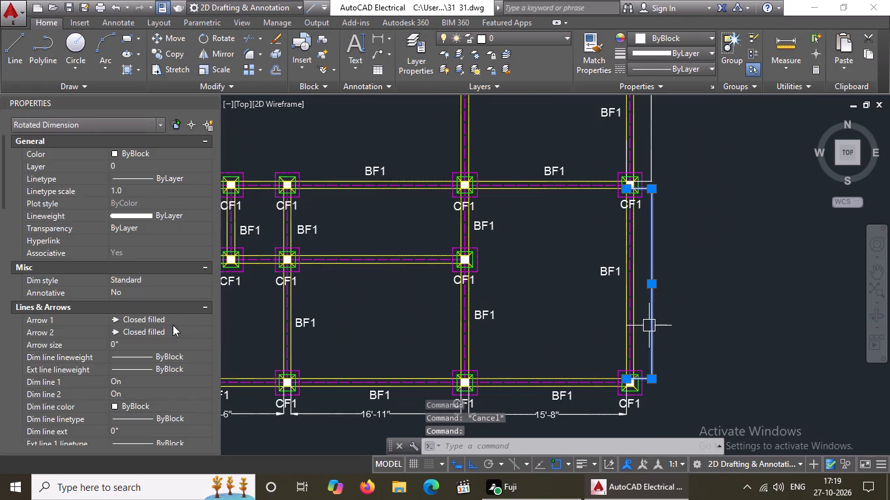
pyautogui.click(152, 345)
pyautogui.press('BackSpace')
pyautogui.press('BackSpace')
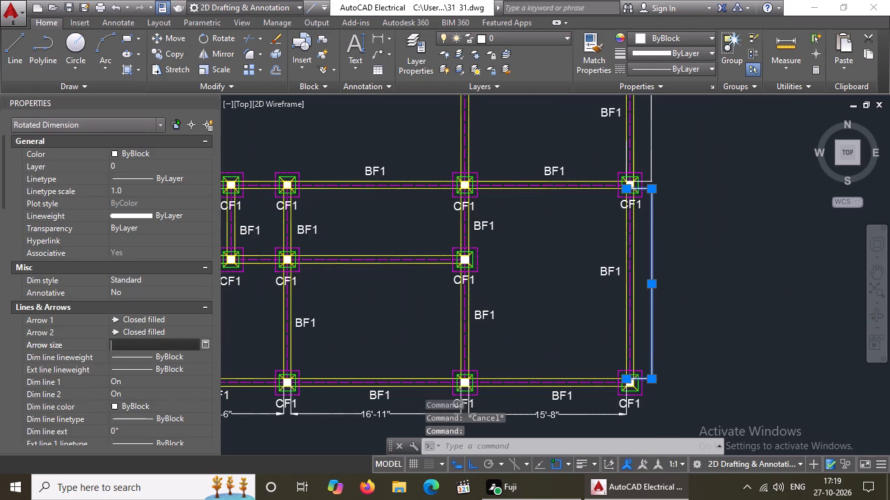
pyautogui.write('8"')
pyautogui.press('Return')
pyautogui.scroll(-6, 152, 345)
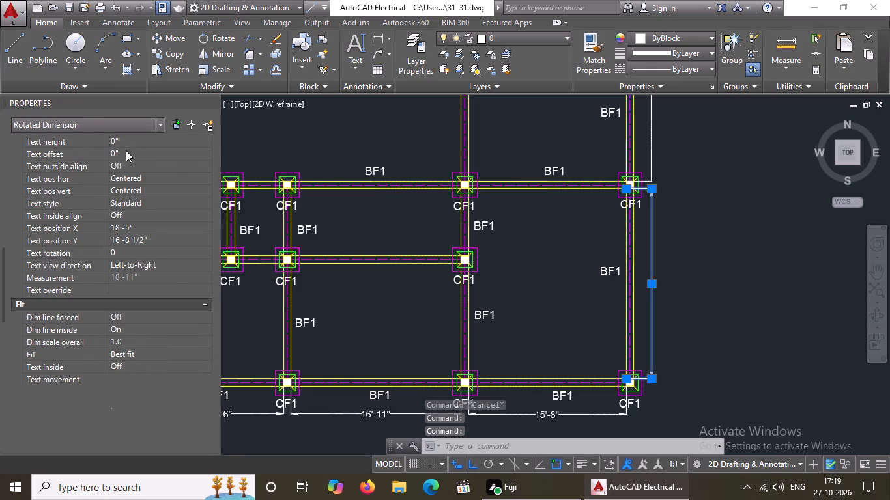
pyautogui.click(129, 141)
pyautogui.press('BackSpace')
pyautogui.press('BackSpace')
pyautogui.write('8"')
pyautogui.press('Return')
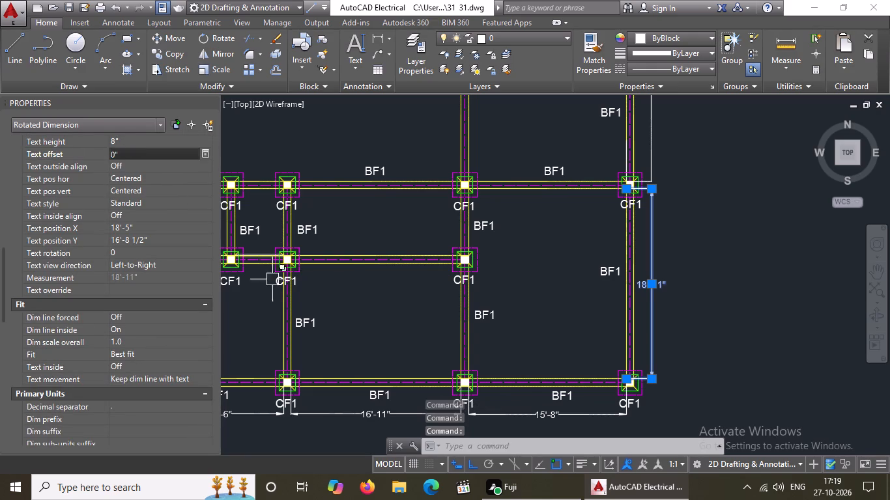
pyautogui.press('Escape')
# Set the arrow size and text height to 8" for the middle dimension along the footing plan's right side.
pyautogui.scroll(-1, 588, 319)
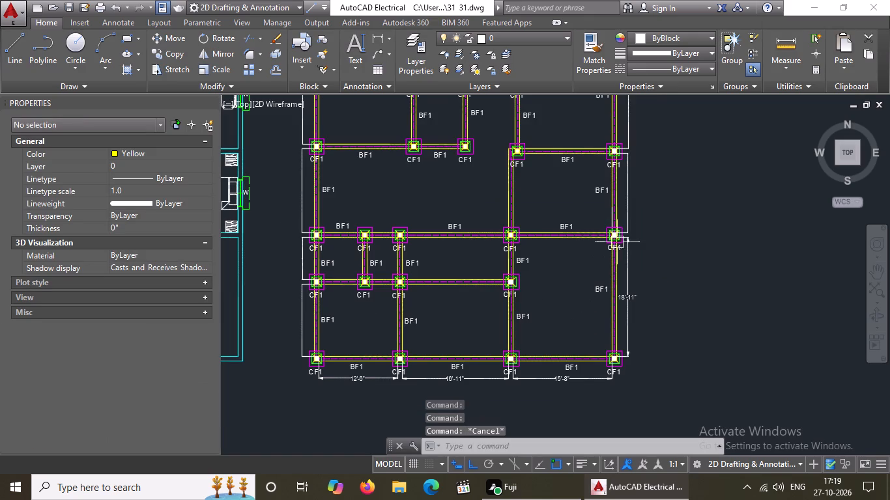
pyautogui.click(627, 206)
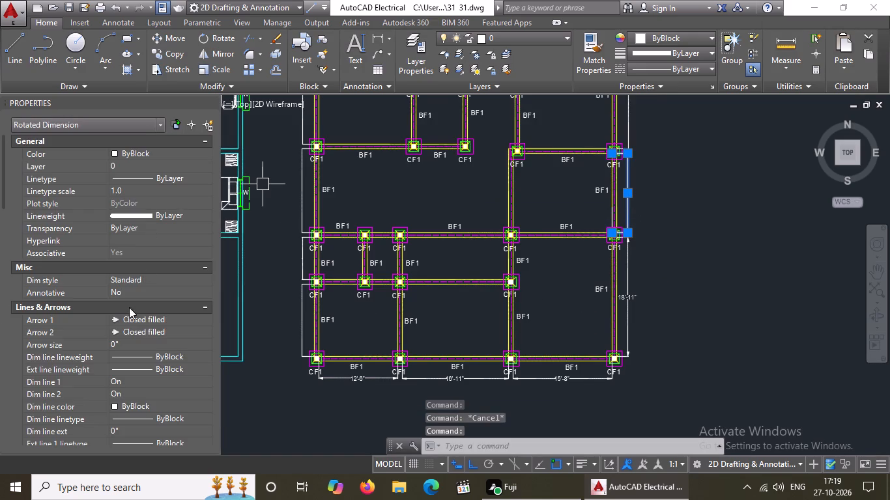
pyautogui.click(122, 346)
pyautogui.press('BackSpace')
pyautogui.press('BackSpace')
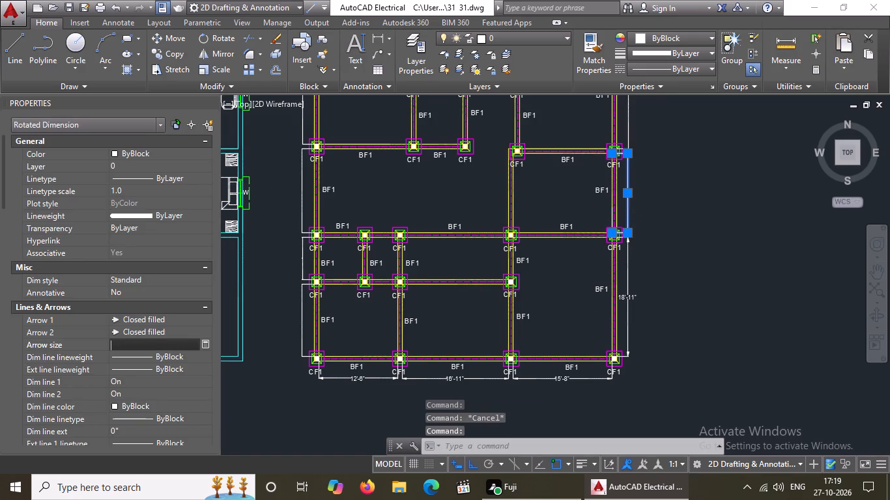
pyautogui.write('8"')
pyautogui.press('Return')
pyautogui.scroll(1, 123, 346)
pyautogui.scroll(-5, 125, 342)
pyautogui.click(138, 217)
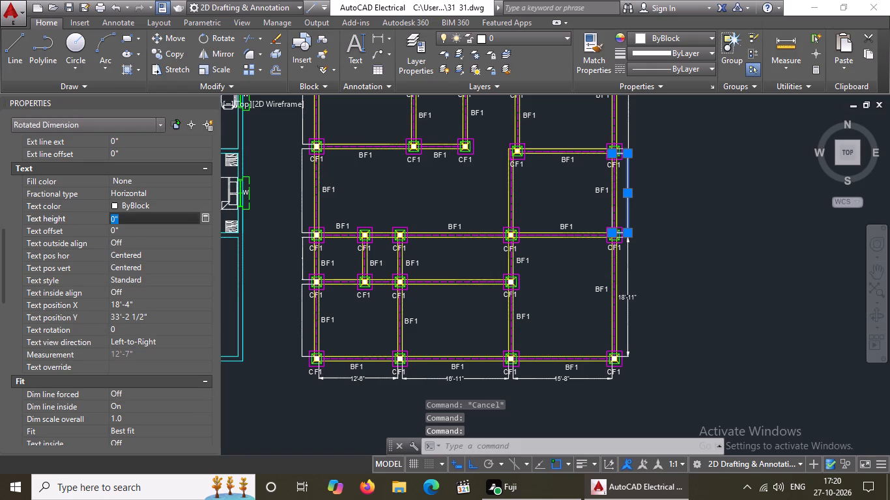
pyautogui.press('BackSpace')
pyautogui.press('BackSpace')
pyautogui.write('8"')
pyautogui.press('Return')
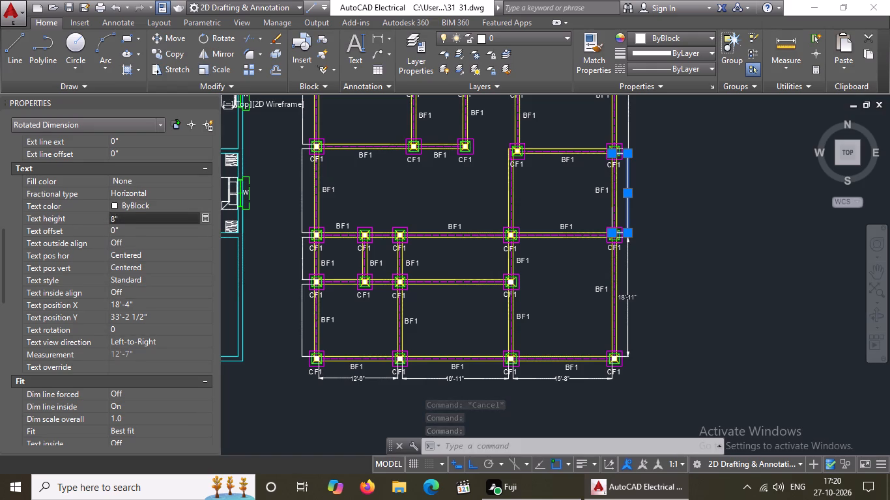
pyautogui.press('Escape')
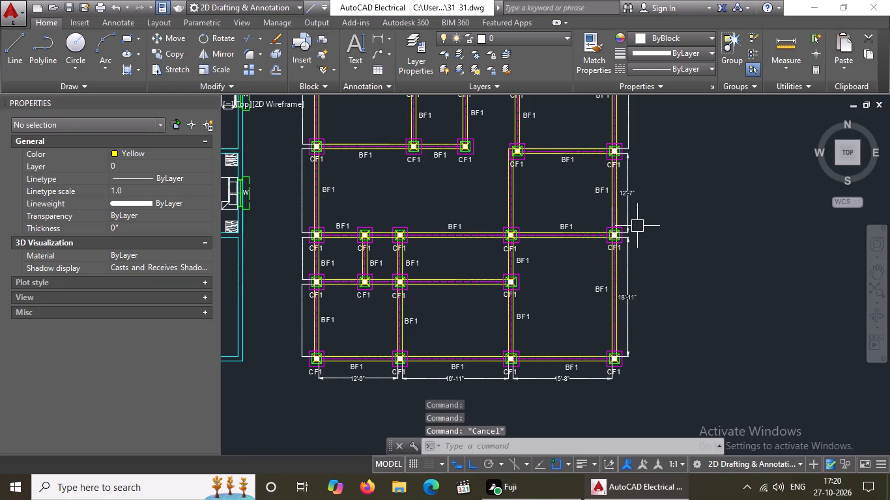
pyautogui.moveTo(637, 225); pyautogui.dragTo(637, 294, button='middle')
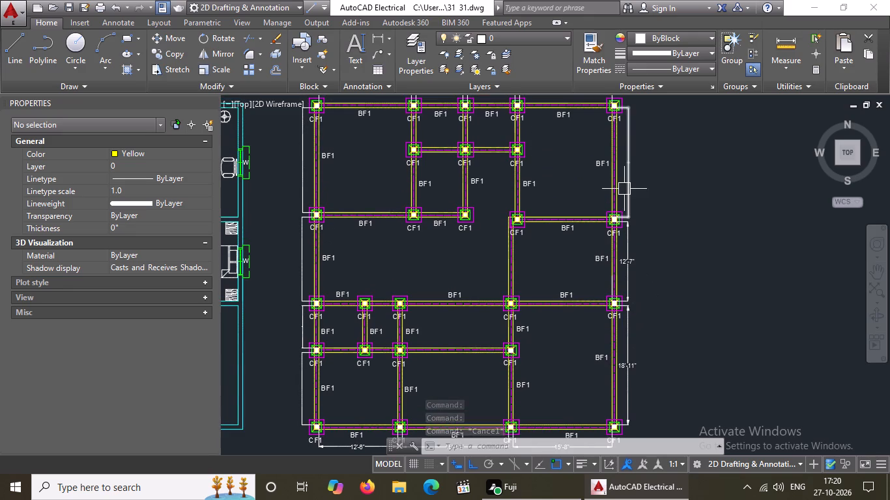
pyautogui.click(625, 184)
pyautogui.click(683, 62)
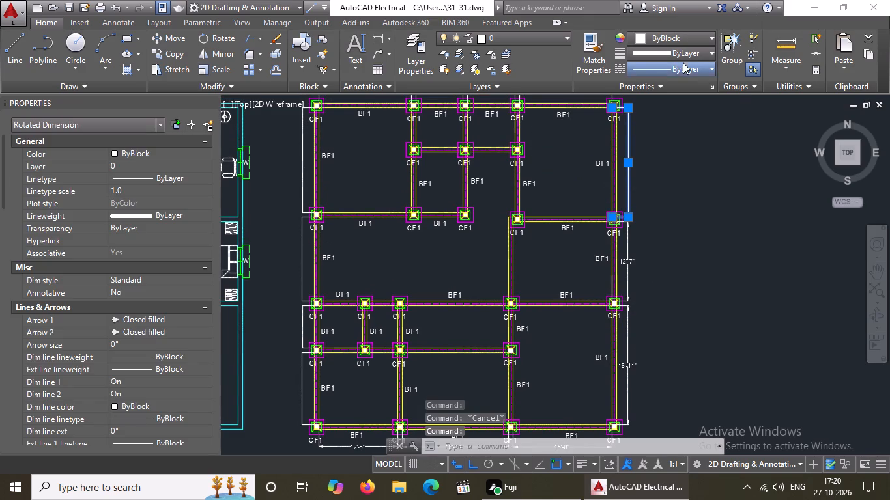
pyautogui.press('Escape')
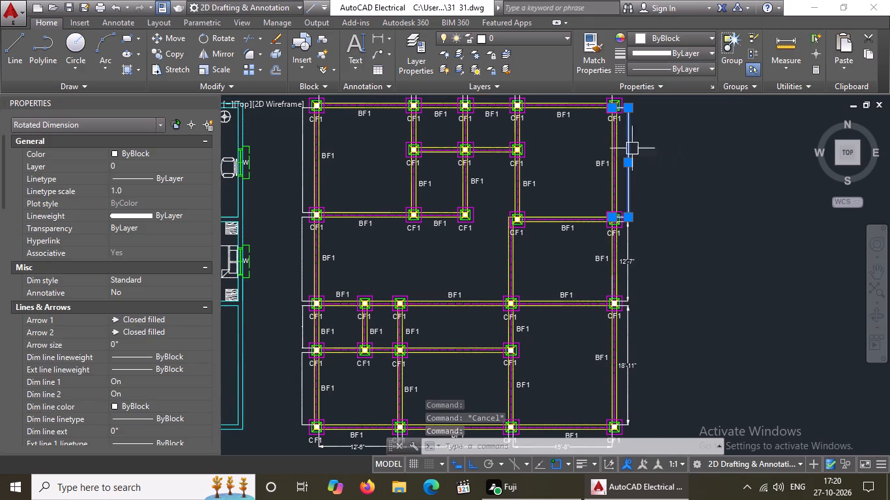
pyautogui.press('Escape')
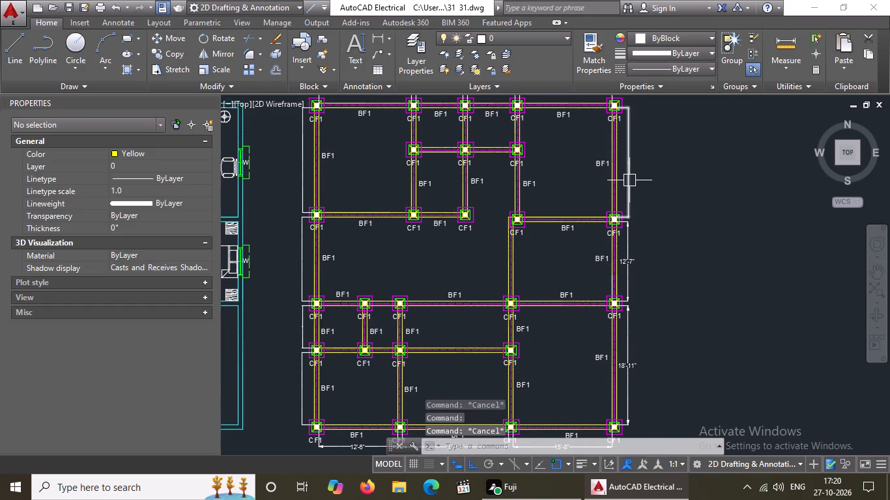
# Set the arrow size to 8" for the uppermost dimension along the footing plan's right side.
pyautogui.click(629, 180)
pyautogui.click(137, 338)
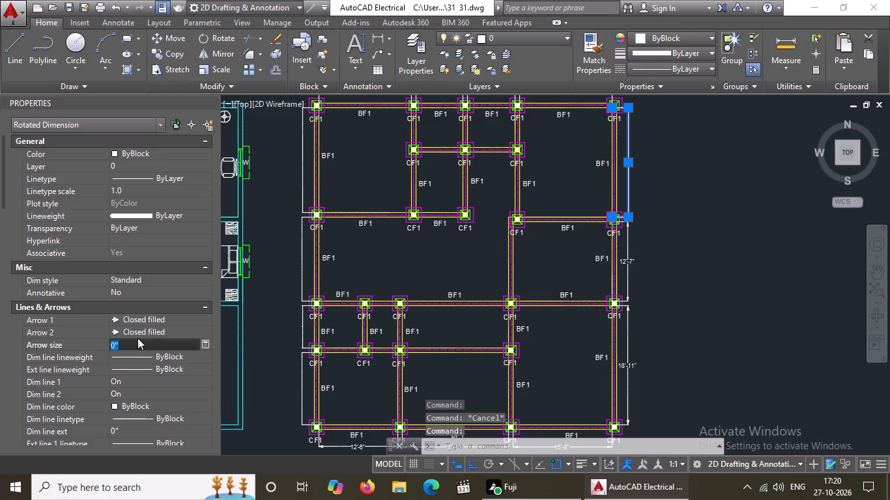
pyautogui.press('BackSpace')
pyautogui.press('BackSpace')
pyautogui.press('8')
pyautogui.hotkey('shift', '"')
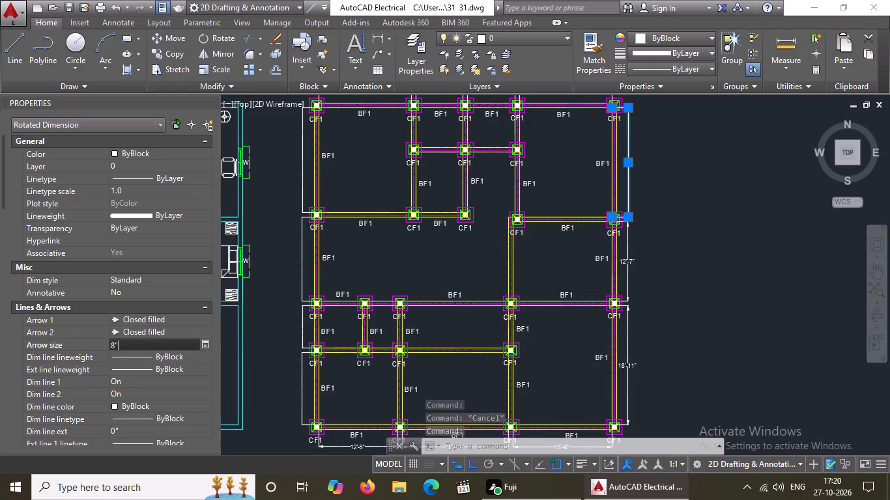
pyautogui.press('Return')
# Set the text height to 8" for the uppermost dimension along the footing plan's right side.
pyautogui.scroll(-2, 168, 325)
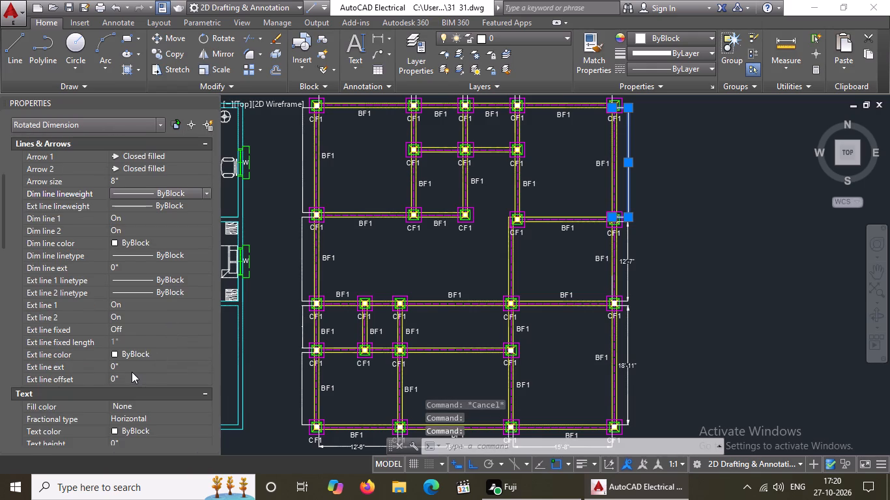
pyautogui.scroll(-2, 119, 361)
pyautogui.click(133, 292)
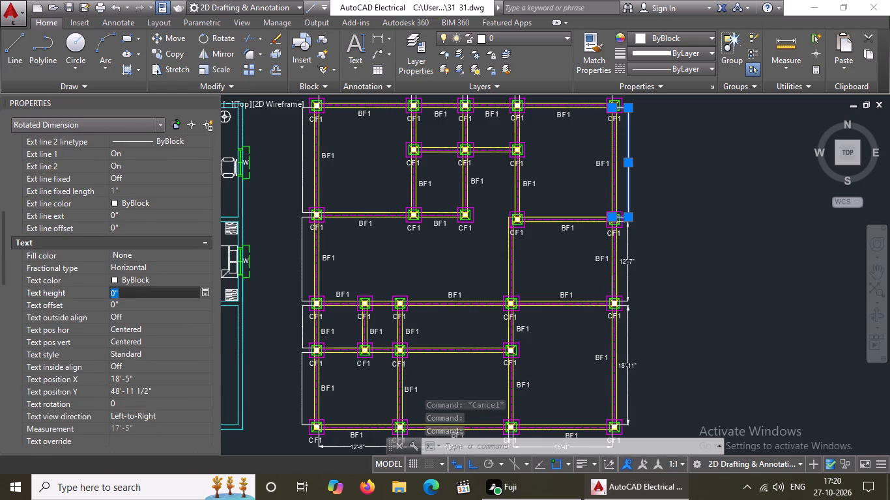
pyautogui.press('BackSpace')
pyautogui.press('BackSpace')
pyautogui.write('8"')
pyautogui.press('Return')
pyautogui.press('Escape')
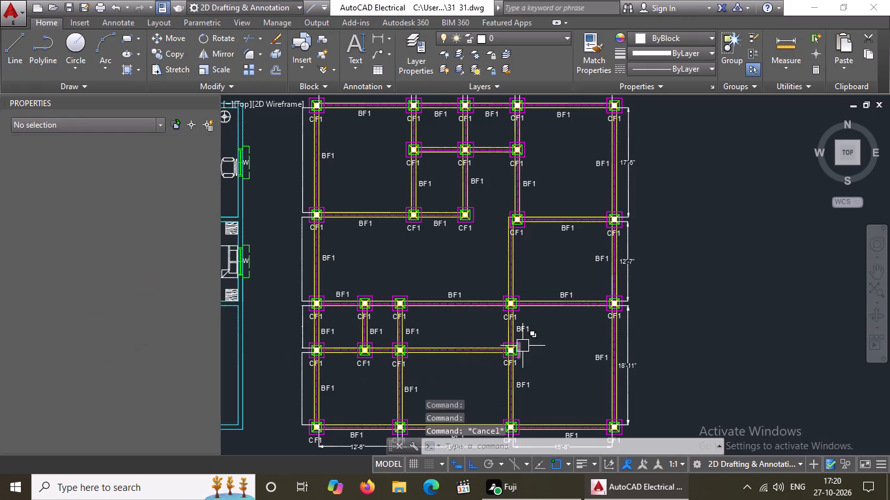
# Set the arrow size and text height to 8" for the dimension between the fourth and fifth top-row columns.
pyautogui.scroll(-2, 675, 275)
pyautogui.scroll(2, 640, 236)
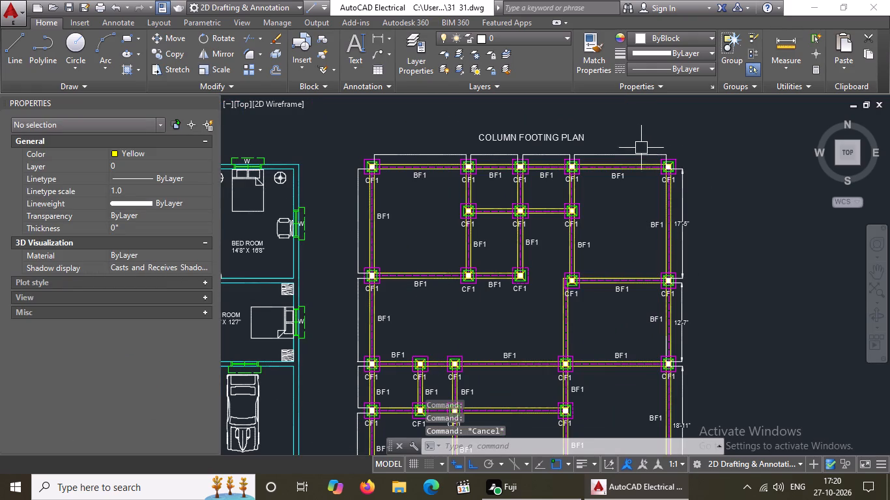
pyautogui.click(631, 155)
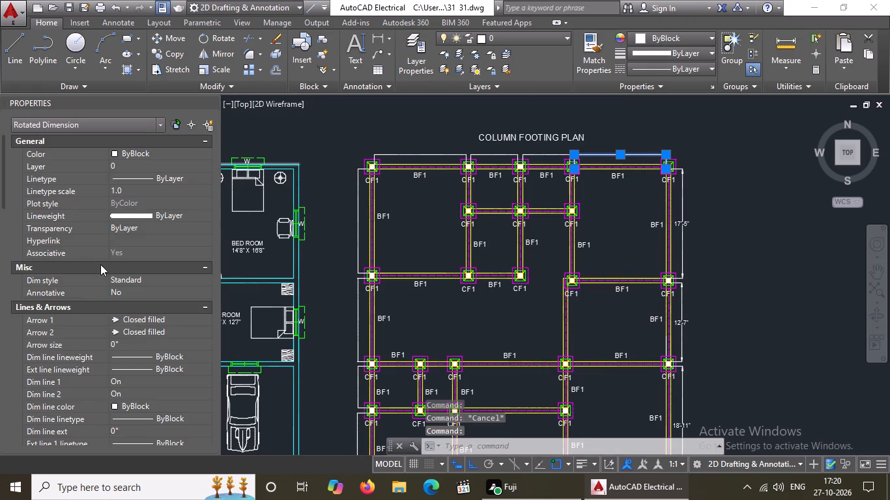
pyautogui.click(133, 348)
pyautogui.press('BackSpace')
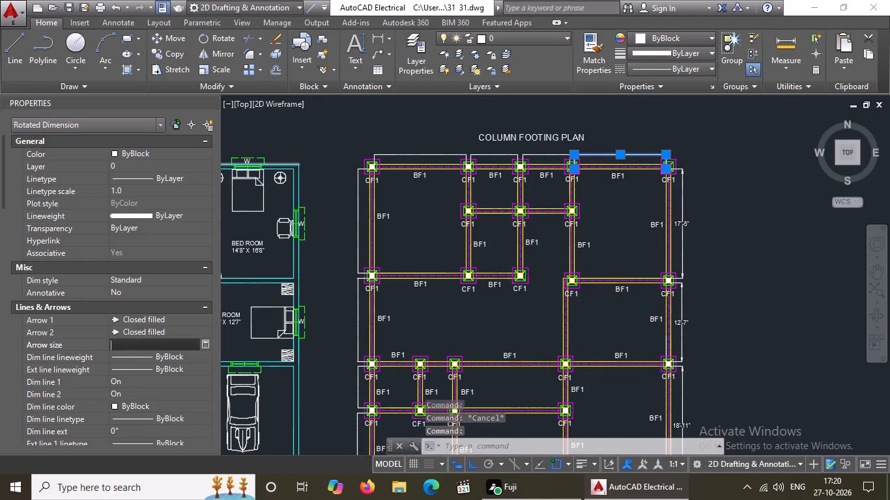
pyautogui.press('BackSpace')
pyautogui.press('9')
pyautogui.press('BackSpace')
pyautogui.write('8"')
pyautogui.press('Return')
pyautogui.scroll(-3, 149, 334)
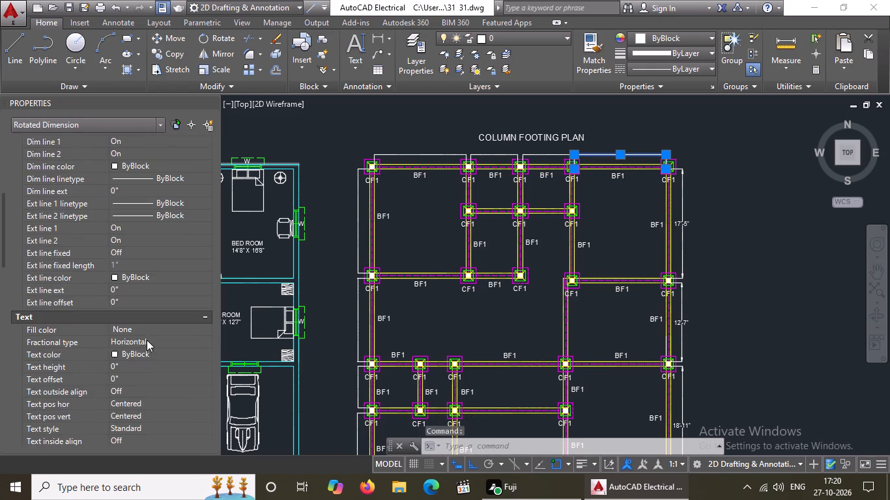
pyautogui.click(136, 366)
pyautogui.press('BackSpace')
pyautogui.press('BackSpace')
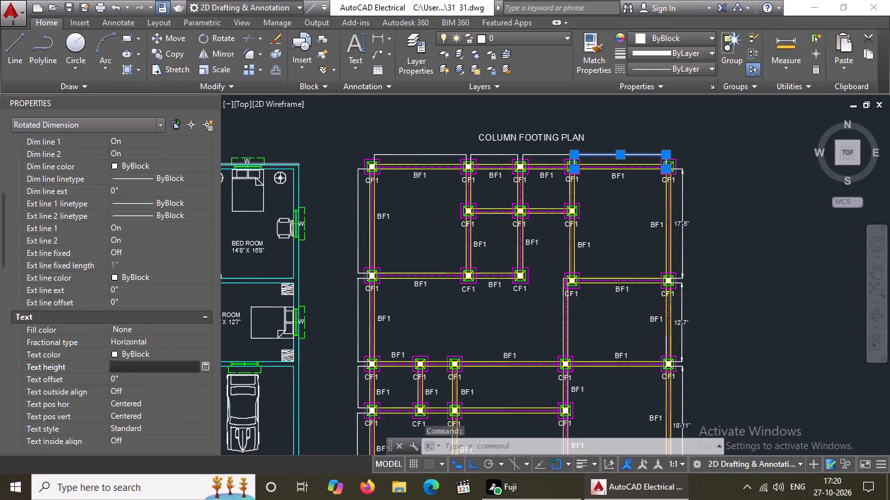
pyautogui.press('8')
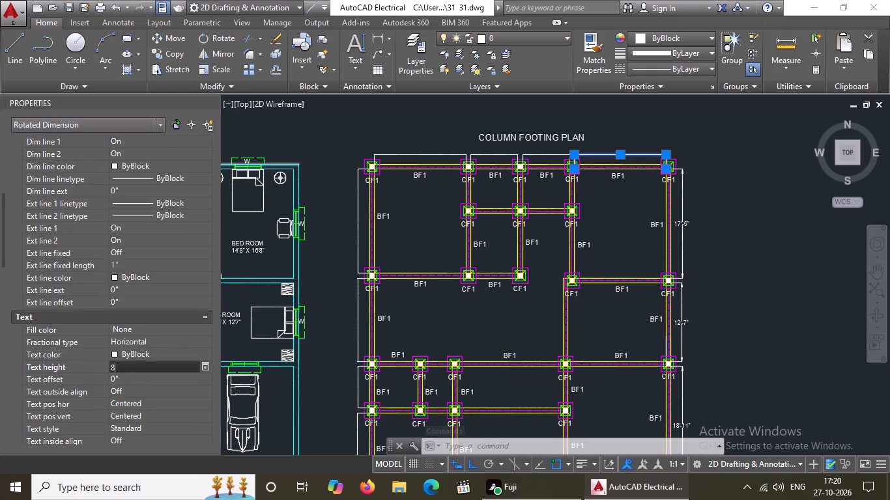
pyautogui.hotkey('shift', '"')
pyautogui.press('Return')
pyautogui.press('Escape')
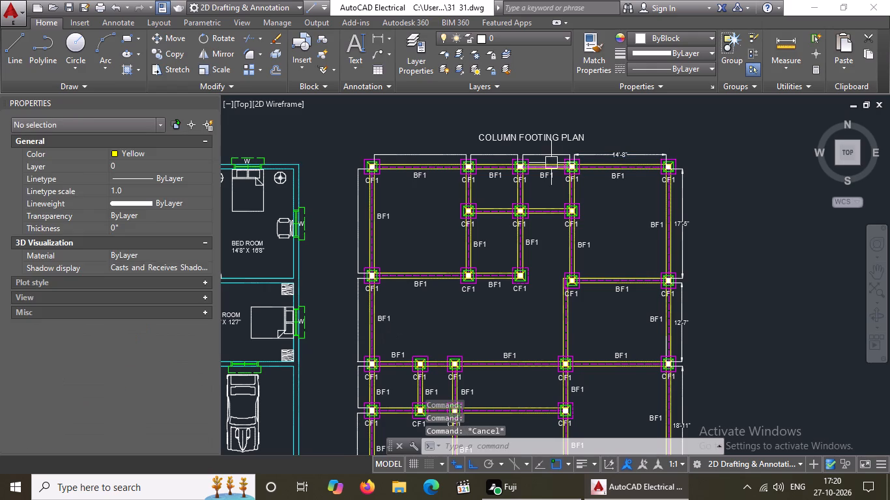
# Set the arrow size and text height to 8" for the dimension between the third and fourth top-row columns.
pyautogui.click(553, 154)
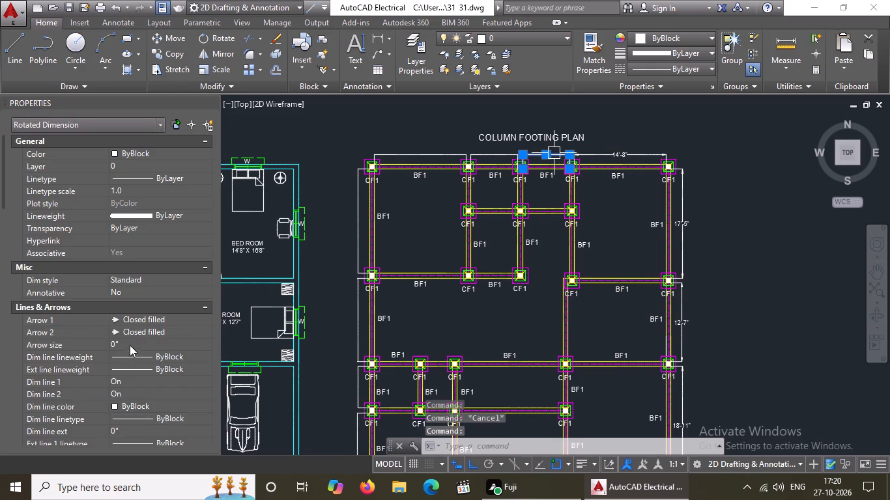
pyautogui.click(130, 344)
pyautogui.press('BackSpace')
pyautogui.press('BackSpace')
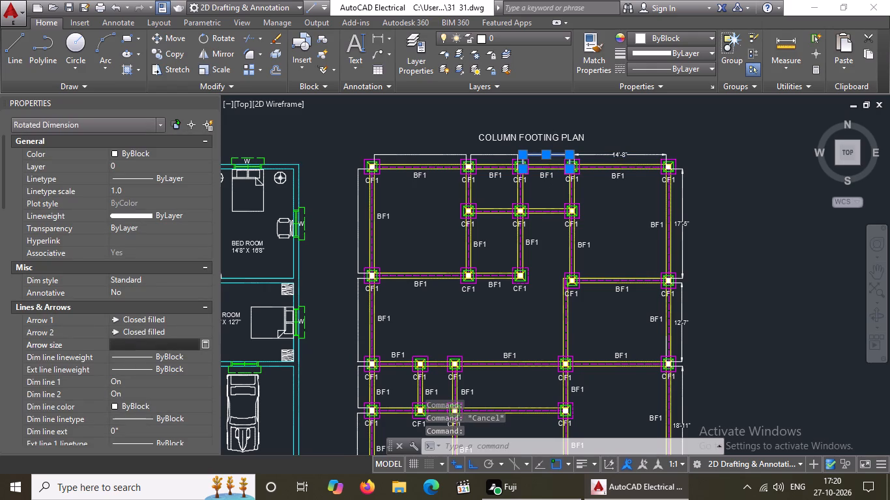
pyautogui.write('8"')
pyautogui.press('Return')
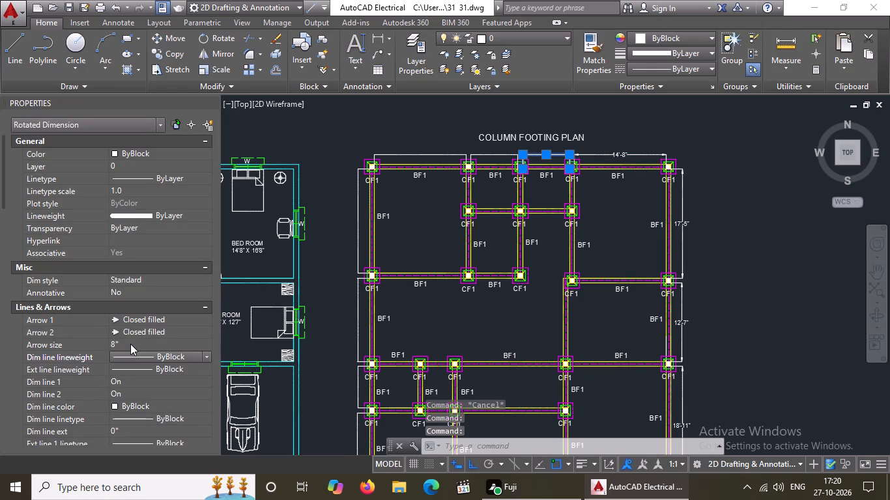
pyautogui.scroll(-3, 131, 343)
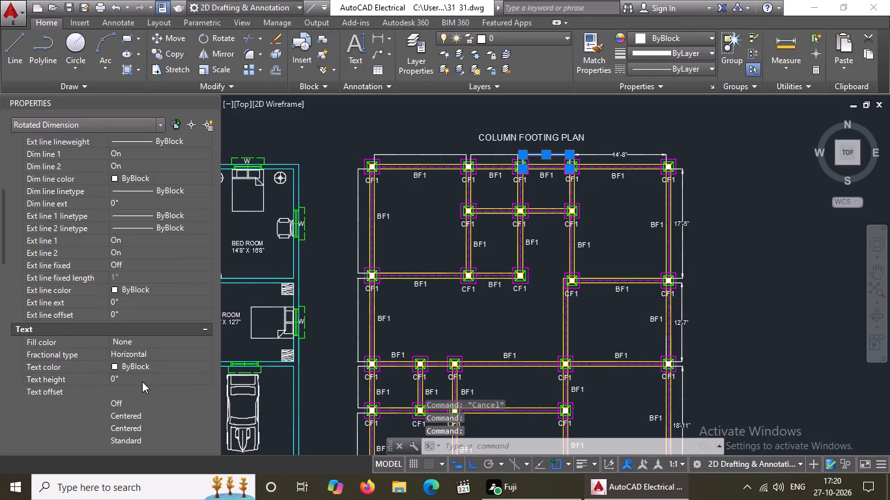
pyautogui.click(143, 382)
pyautogui.press('BackSpace')
pyautogui.press('BackSpace')
pyautogui.write('8"')
pyautogui.press('Return')
pyautogui.press('Escape')
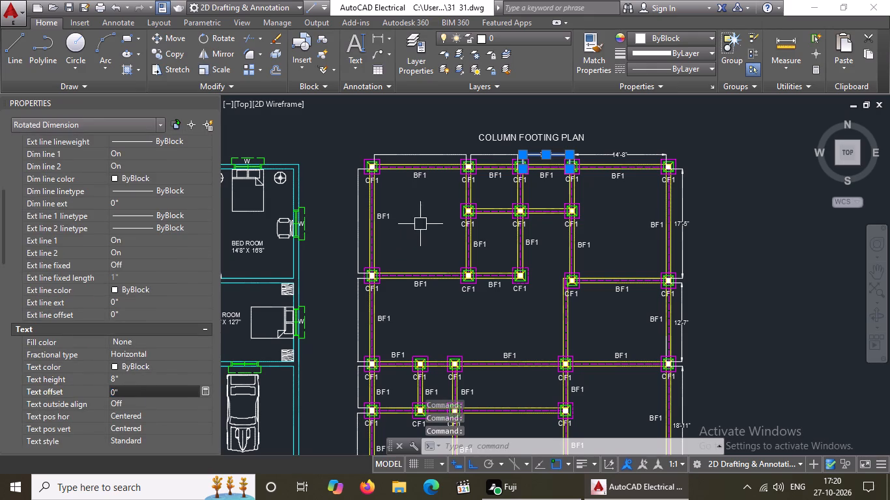
pyautogui.press('Escape')
# Set the arrow size and text height to 8" for the dimension between the second and third top-row columns.
pyautogui.click(490, 152)
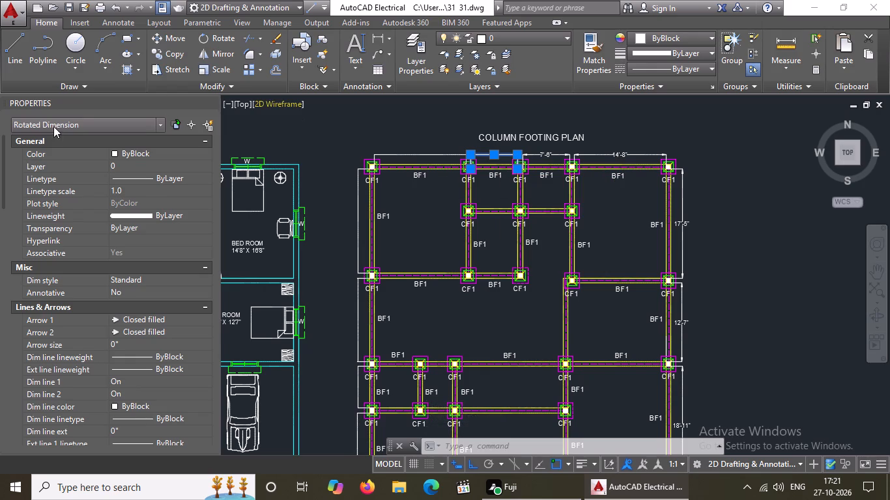
pyautogui.click(141, 344)
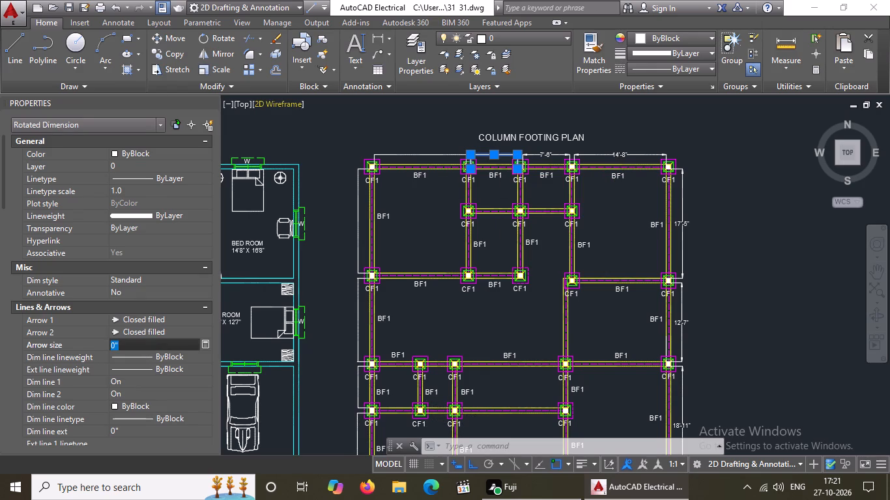
pyautogui.press('BackSpace')
pyautogui.press('BackSpace')
pyautogui.press('8')
pyautogui.hotkey('shift', '"')
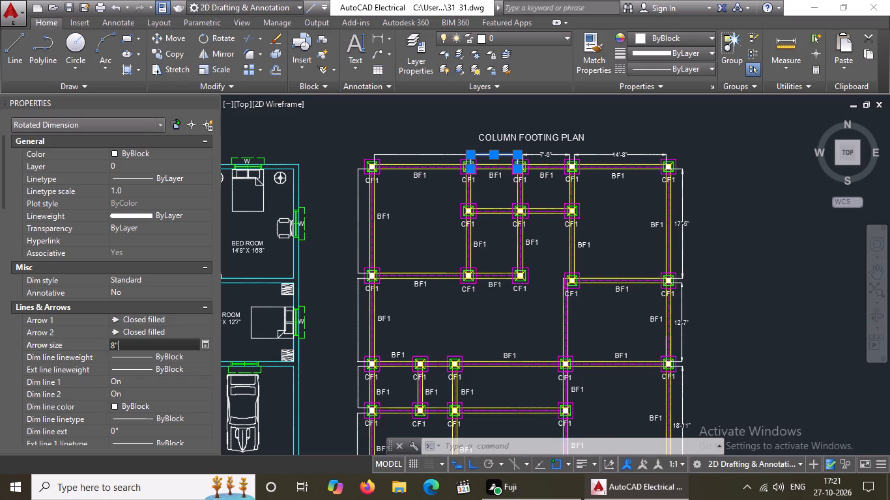
pyautogui.press('Return')
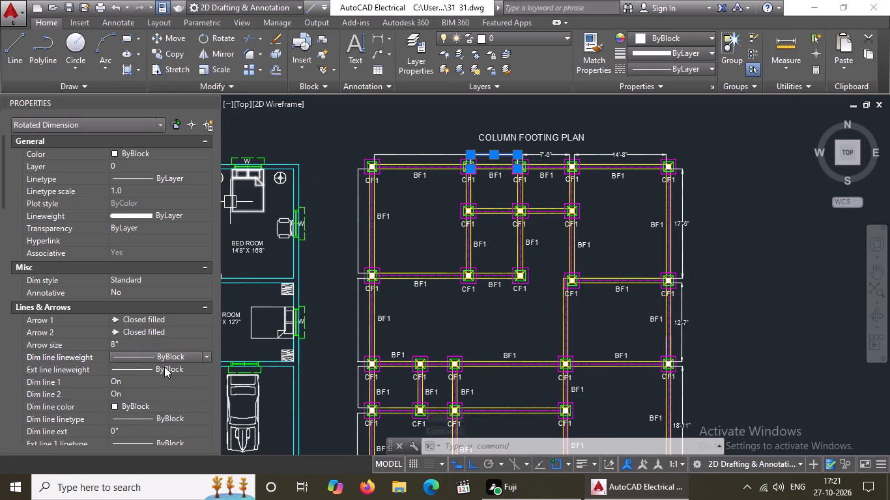
pyautogui.scroll(-3, 164, 367)
pyautogui.click(134, 365)
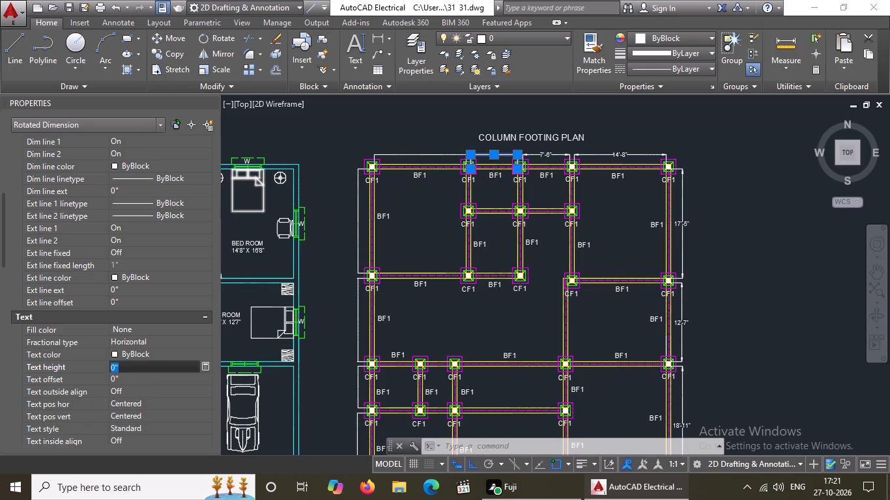
pyautogui.press('BackSpace')
pyautogui.press('BackSpace')
pyautogui.press('8')
pyautogui.hotkey('shift', '"')
pyautogui.press('Return')
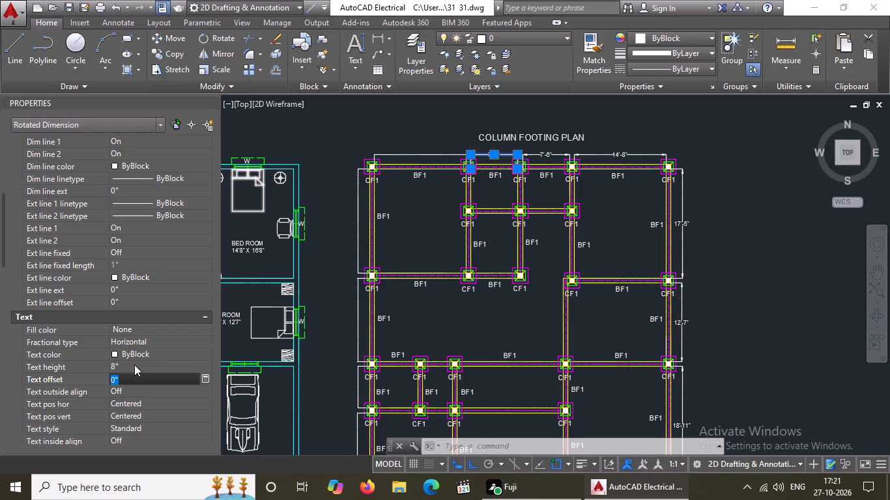
# Set the arrow size and text height to 8" for the dimension between the first and second top-row columns.
pyautogui.click(417, 153)
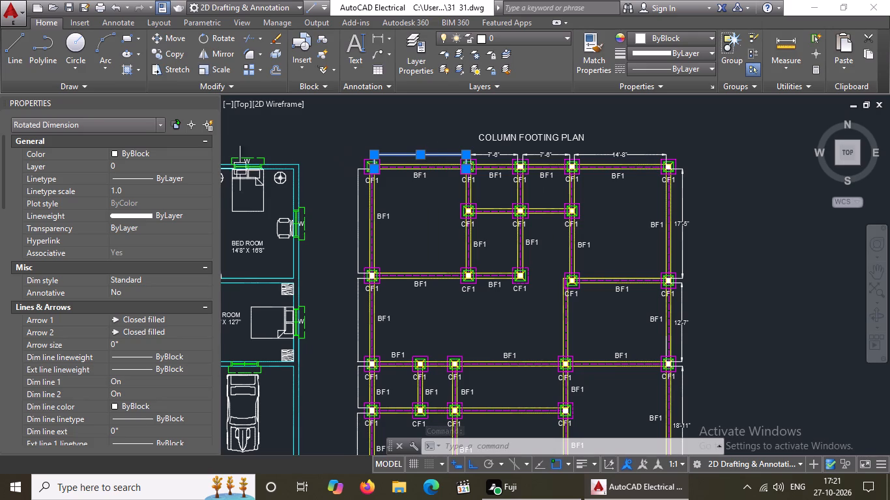
pyautogui.click(125, 342)
pyautogui.press('BackSpace')
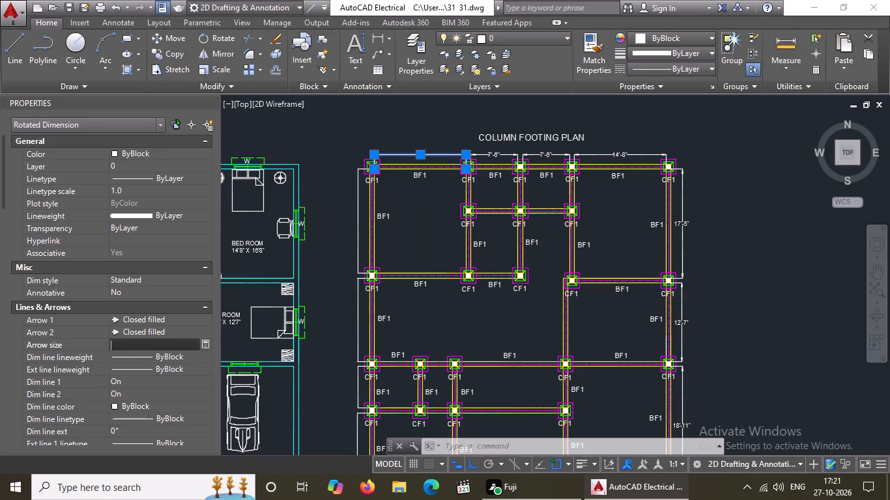
pyautogui.press('BackSpace')
pyautogui.write('8"')
pyautogui.press('Return')
pyautogui.scroll(-4, 124, 340)
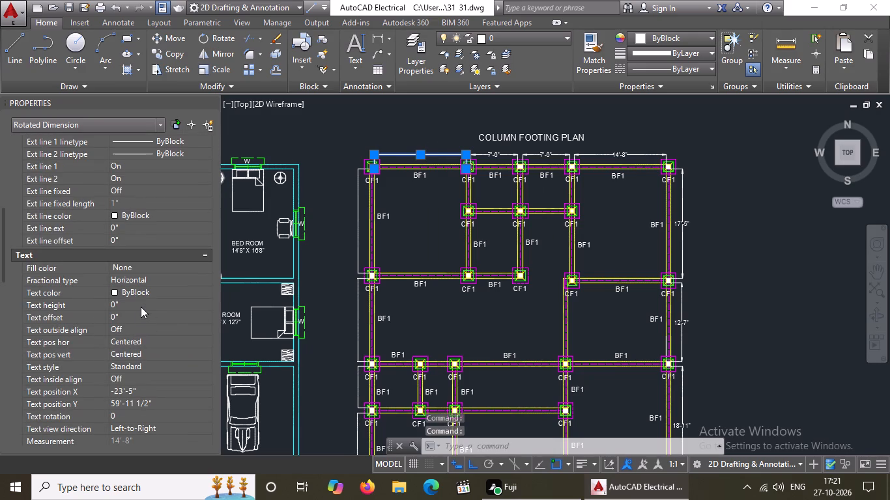
pyautogui.click(145, 298)
pyautogui.click(139, 307)
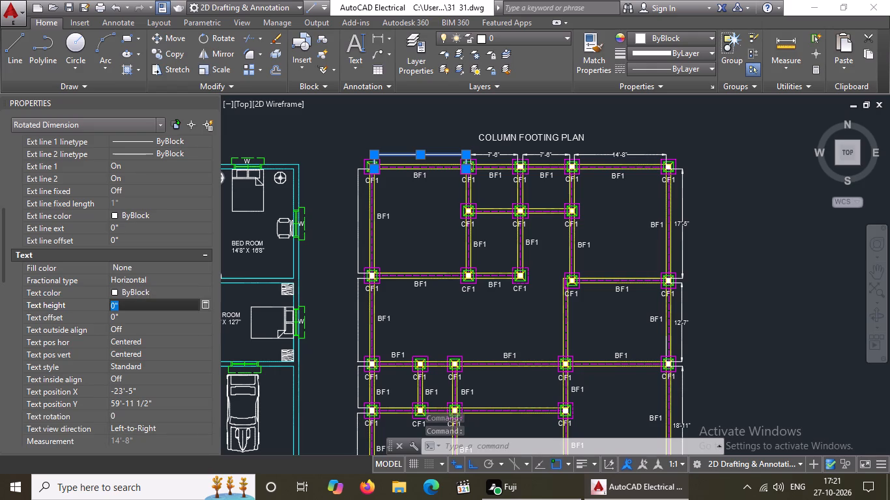
pyautogui.press('BackSpace')
pyautogui.press('BackSpace')
pyautogui.write('8"')
pyautogui.press('Return')
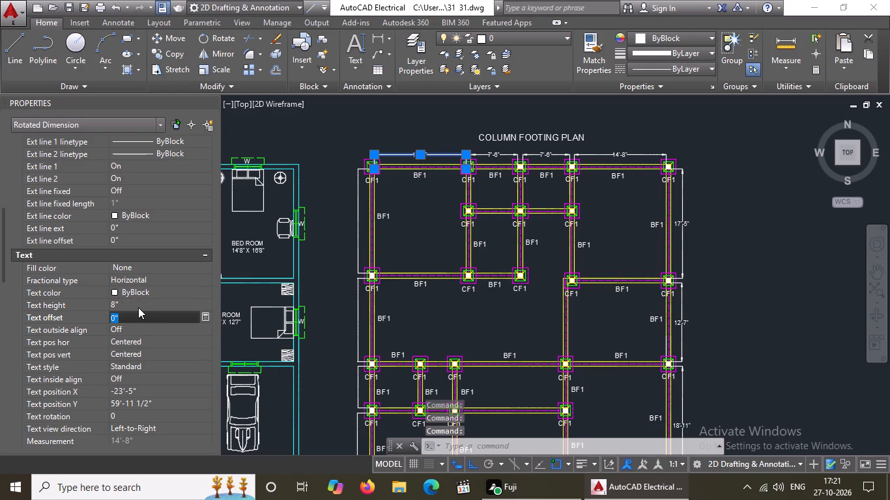
pyautogui.press('Escape')
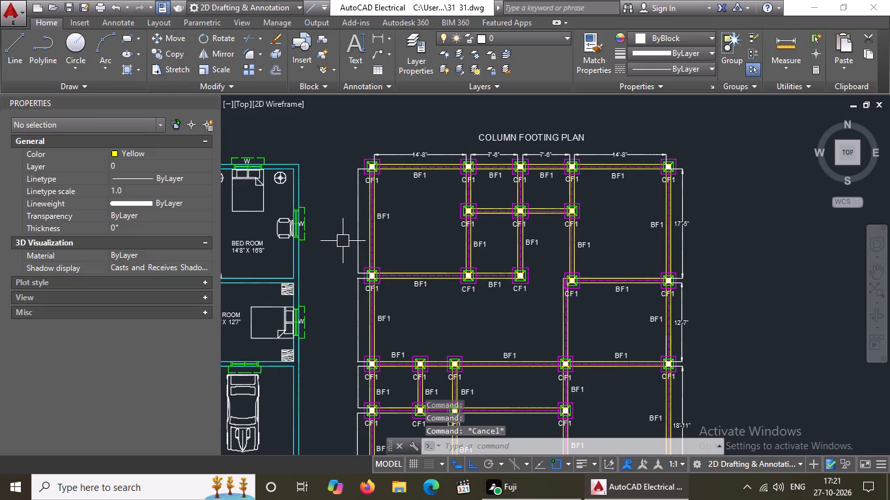
# Set the arrow size and text height to 8" for the uppermost dimension along the footing plan's left side.
pyautogui.click(357, 226)
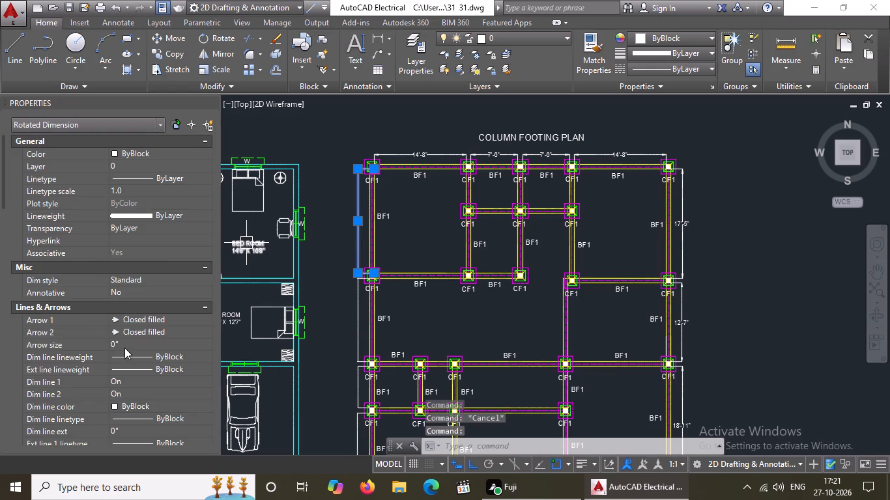
pyautogui.click(128, 342)
pyautogui.press('BackSpace')
pyautogui.press('BackSpace')
pyautogui.write('8"')
pyautogui.press('Return')
pyautogui.scroll(-4, 131, 342)
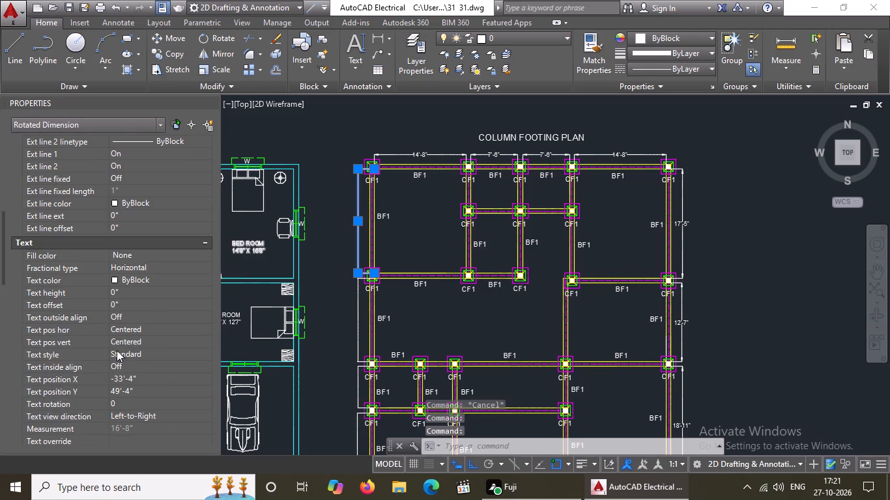
pyautogui.click(126, 290)
pyautogui.press('BackSpace')
pyautogui.press('BackSpace')
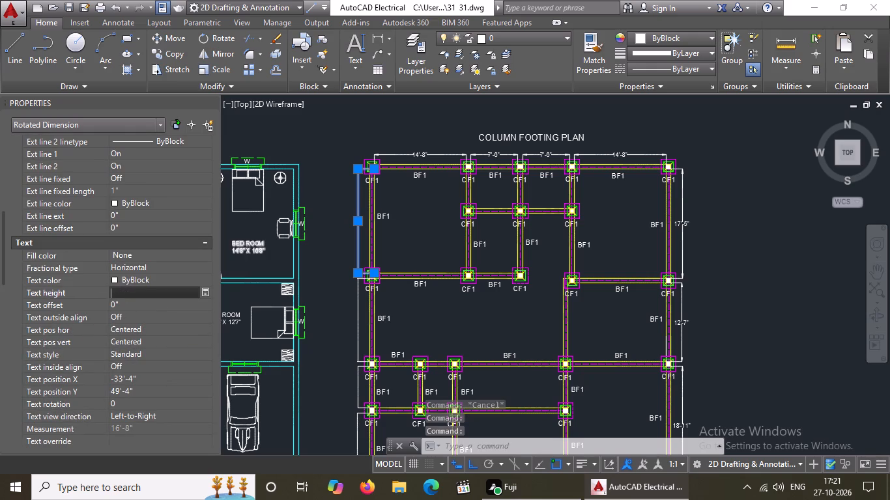
pyautogui.write('8"')
pyautogui.press('Return')
pyautogui.press('Escape')
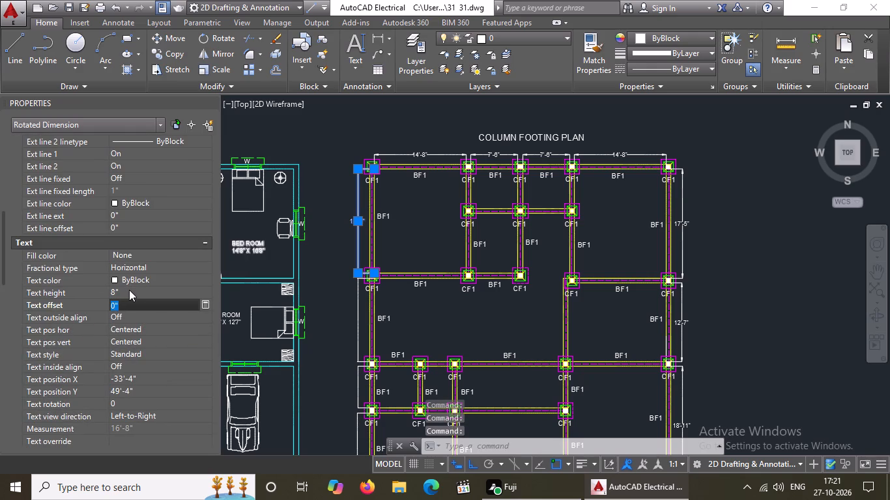
pyautogui.press('Escape')
pyautogui.press('Escape')
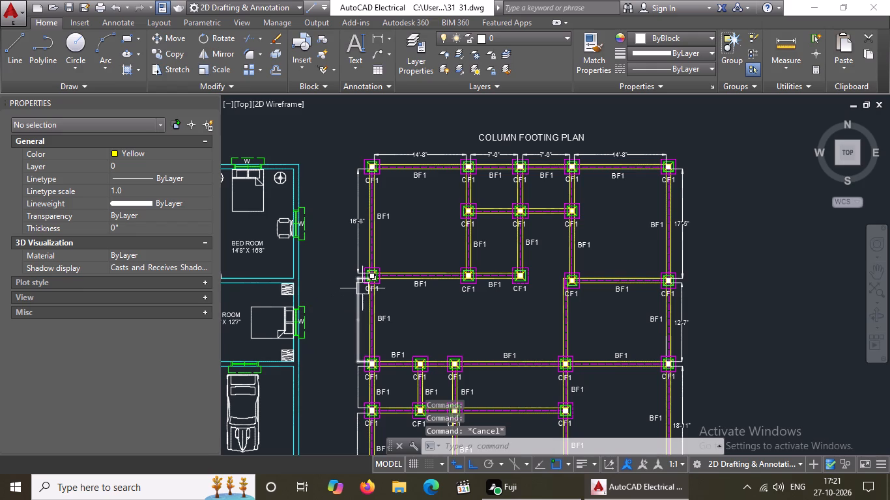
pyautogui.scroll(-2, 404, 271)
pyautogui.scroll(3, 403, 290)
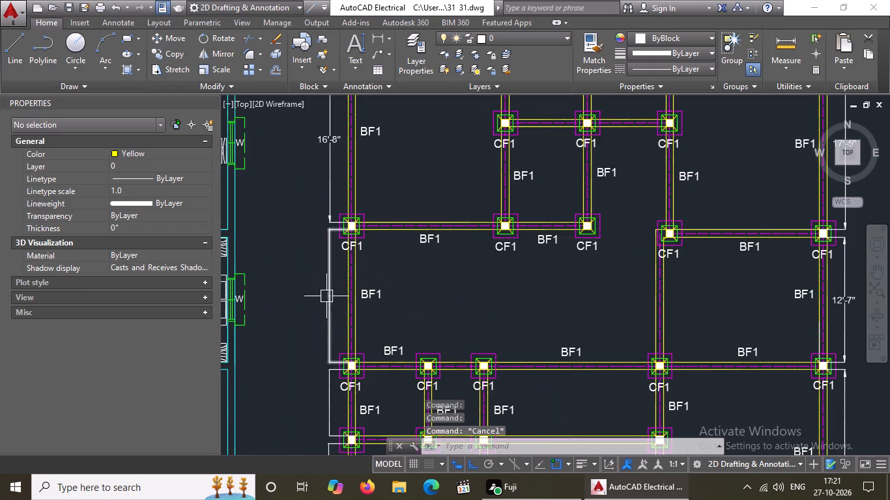
# Set the arrow size and text height to 8" for the second dimension from the top along the footing plan's left side.
pyautogui.click(328, 294)
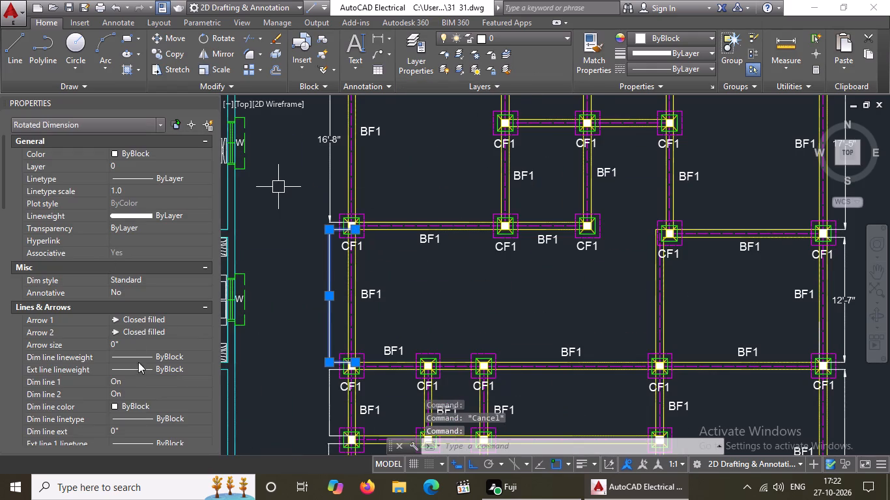
pyautogui.click(130, 342)
pyautogui.press('BackSpace')
pyautogui.press('BackSpace')
pyautogui.press('8')
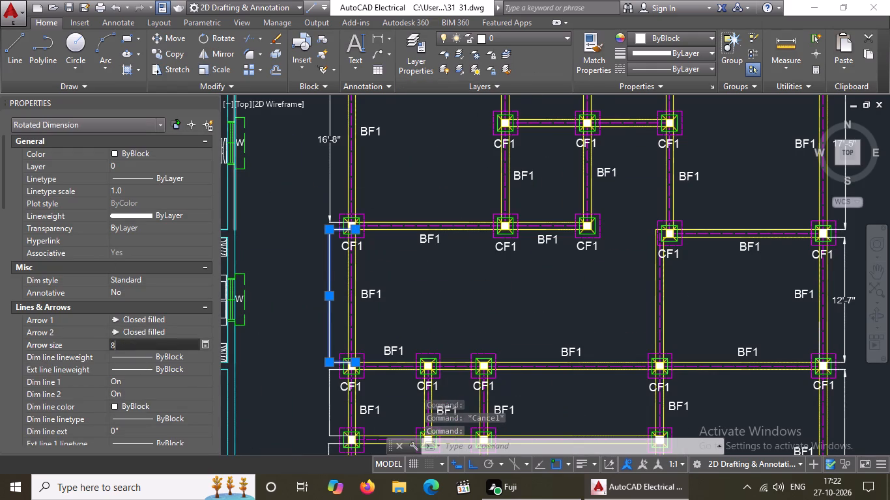
pyautogui.hotkey('shift', '"')
pyautogui.press('Return')
pyautogui.scroll(-4, 131, 342)
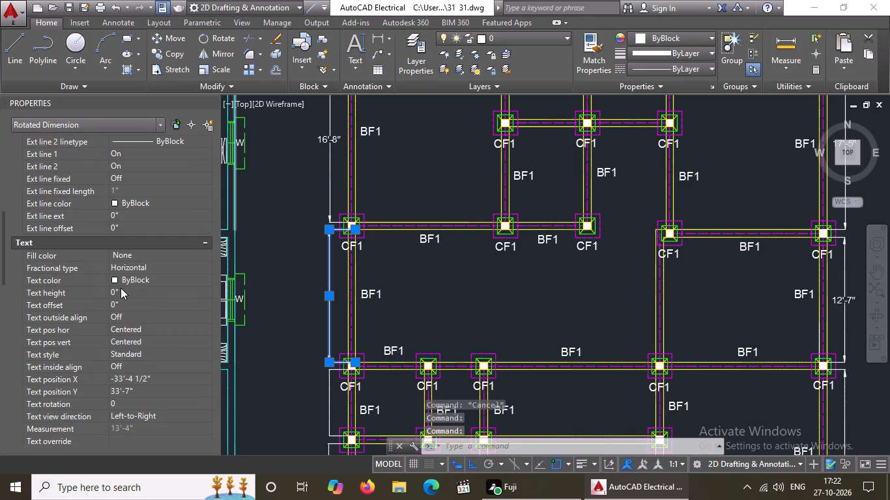
pyautogui.click(121, 288)
pyautogui.press('BackSpace')
pyautogui.press('BackSpace')
pyautogui.press('8')
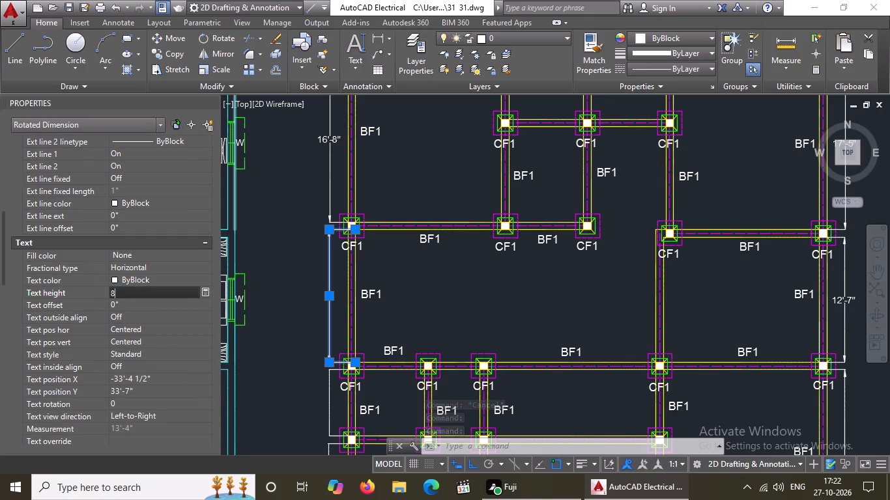
pyautogui.hotkey('shift', '"')
pyautogui.press('Return')
pyautogui.scroll(-4, 121, 298)
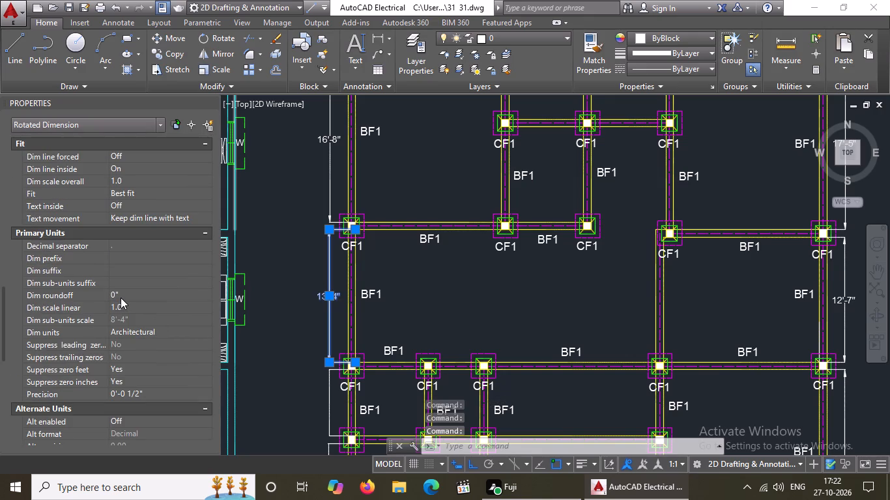
pyautogui.scroll(8, 121, 298)
pyautogui.press('Escape')
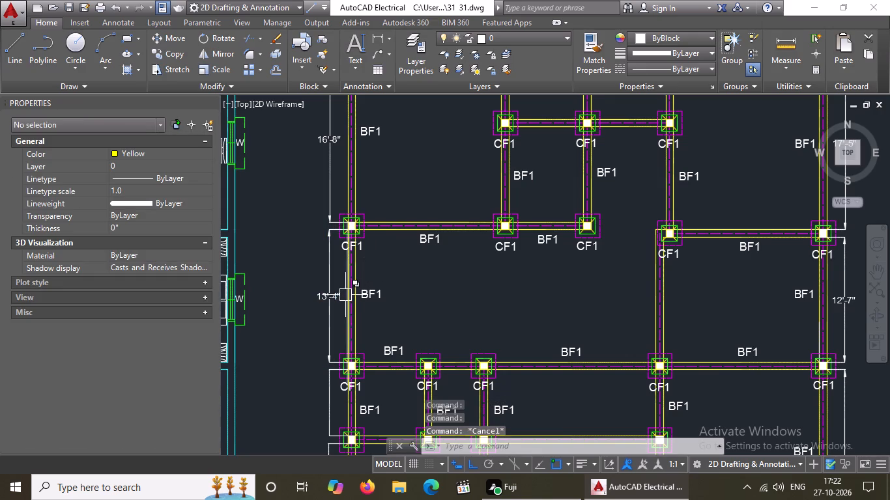
# Set the arrow size and text height to 8" for the third dimension from the top along the footing plan's left side.
pyautogui.scroll(-1, 349, 298)
pyautogui.click(337, 363)
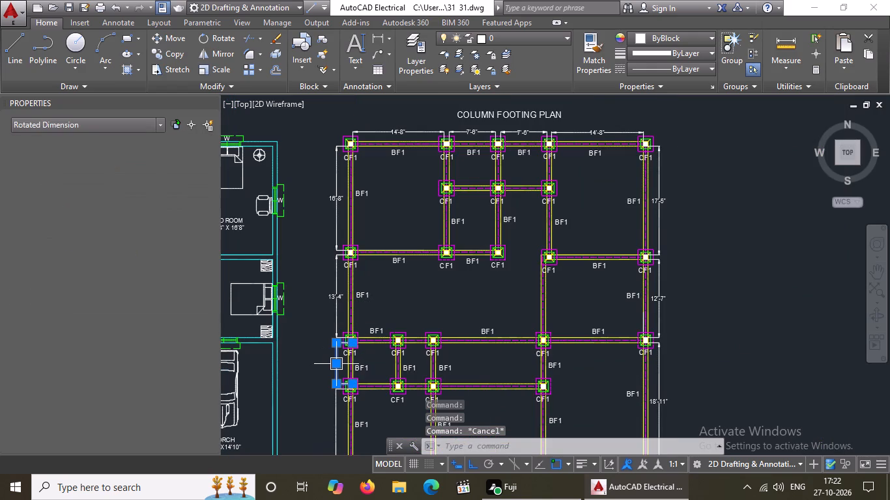
pyautogui.click(132, 343)
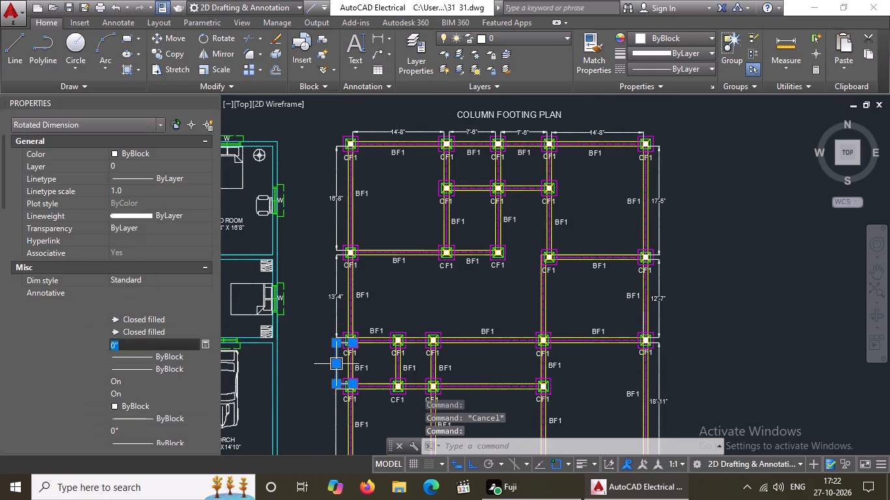
pyautogui.press('BackSpace')
pyautogui.press('BackSpace')
pyautogui.write('8"')
pyautogui.press('Return')
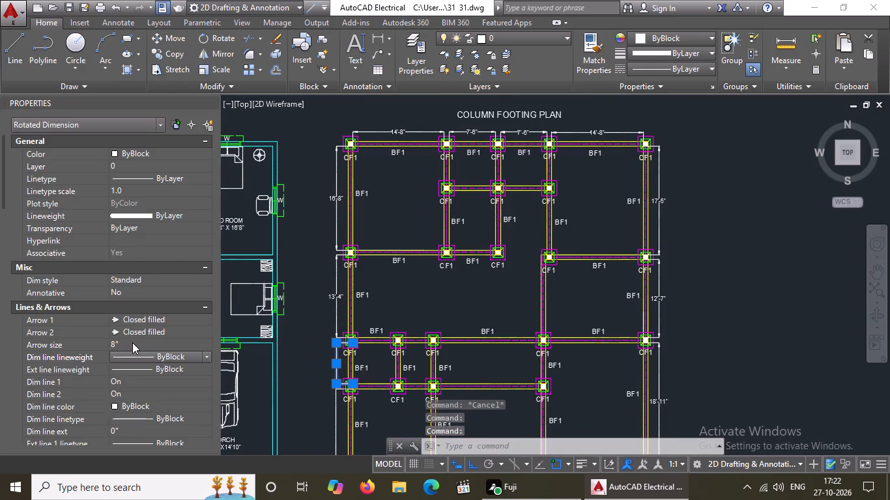
pyautogui.scroll(-5, 132, 342)
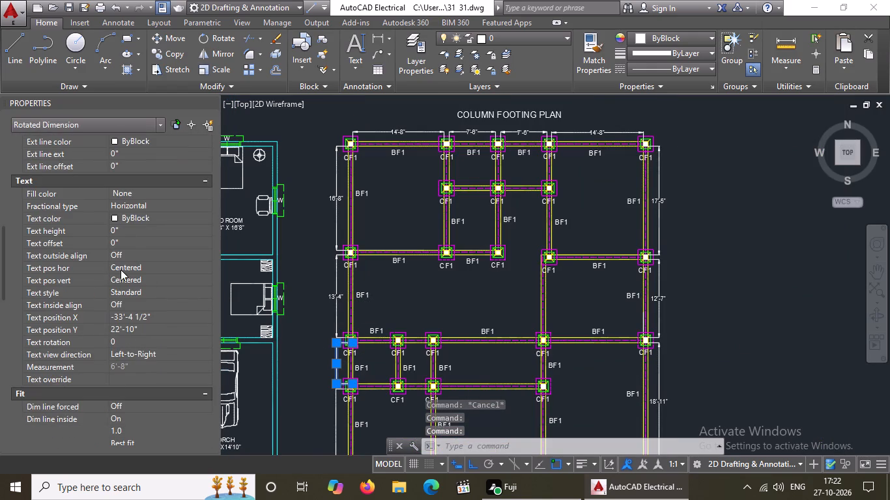
pyautogui.click(122, 233)
pyautogui.press('BackSpace')
pyautogui.press('BackSpace')
pyautogui.write('8"')
pyautogui.press('Return')
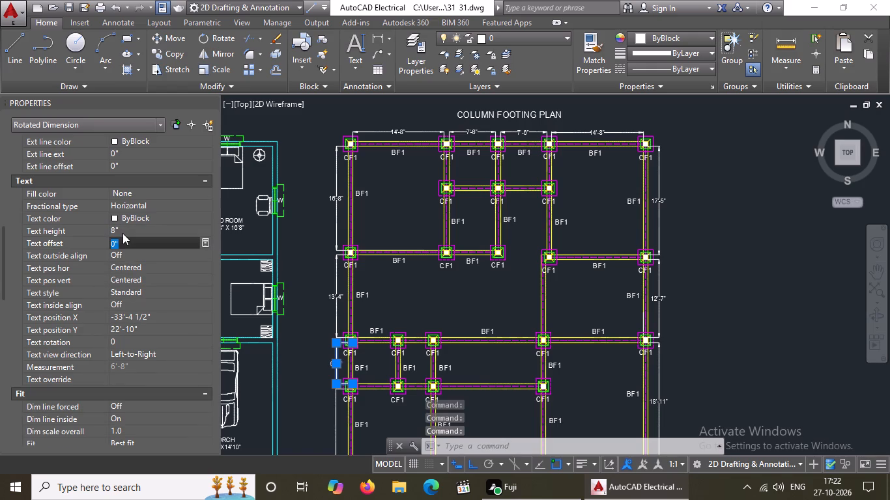
pyautogui.scroll(-3, 122, 233)
pyautogui.scroll(-3, 114, 305)
pyautogui.press('Escape')
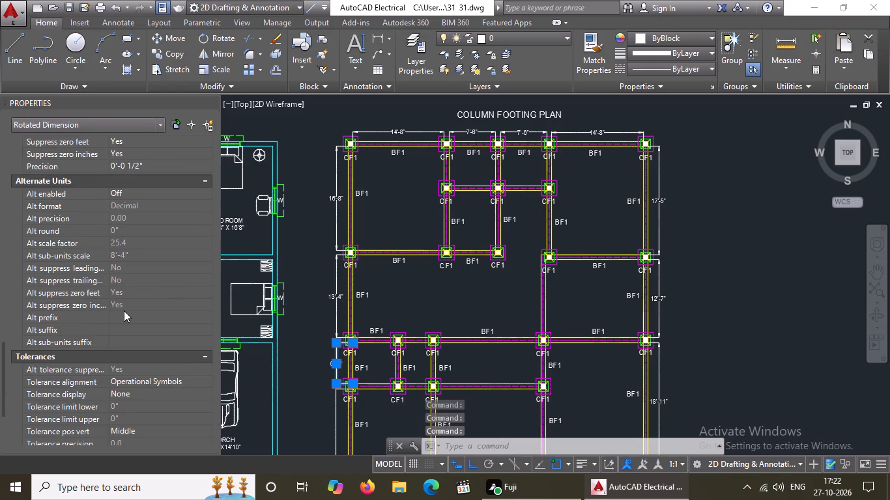
pyautogui.press('Escape')
pyautogui.press('Escape')
# Set the arrow size and text height to 8" for the lowest dimension along the footing plan's left side.
pyautogui.scroll(-1, 328, 367)
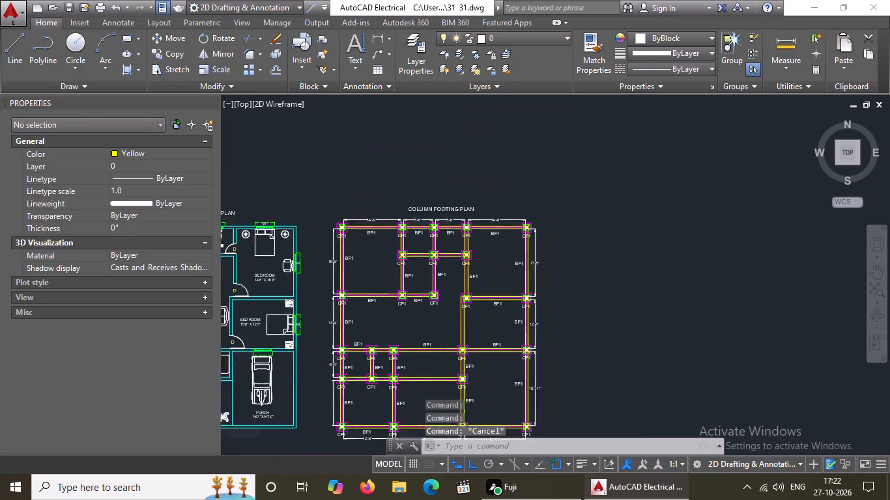
pyautogui.scroll(-1, 328, 367)
pyautogui.scroll(5, 336, 398)
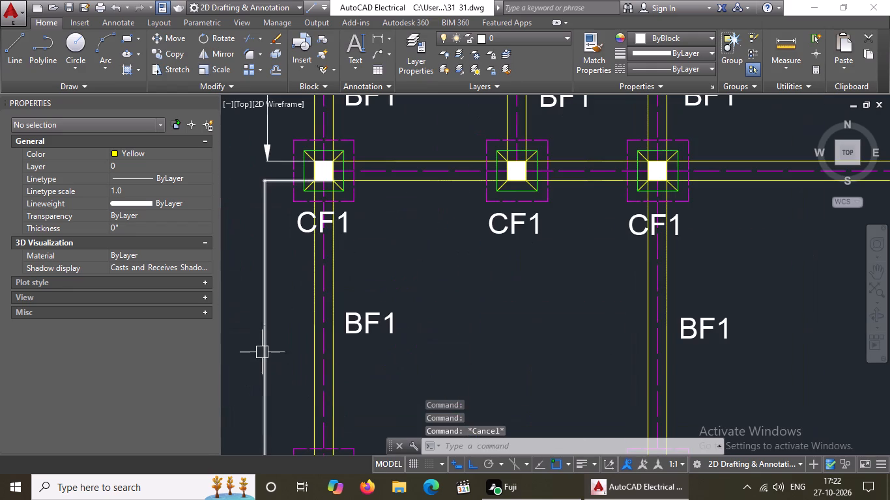
pyautogui.click(262, 351)
pyautogui.scroll(-3, 319, 337)
pyautogui.scroll(-2, 415, 330)
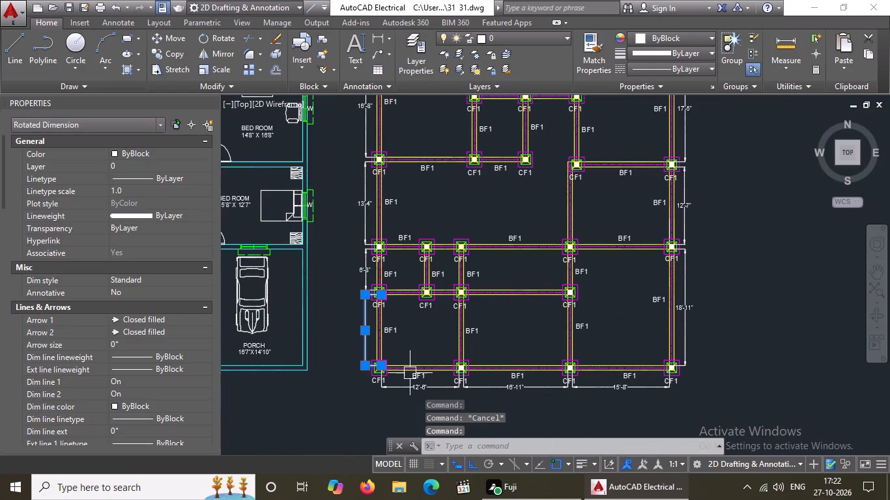
pyautogui.click(149, 342)
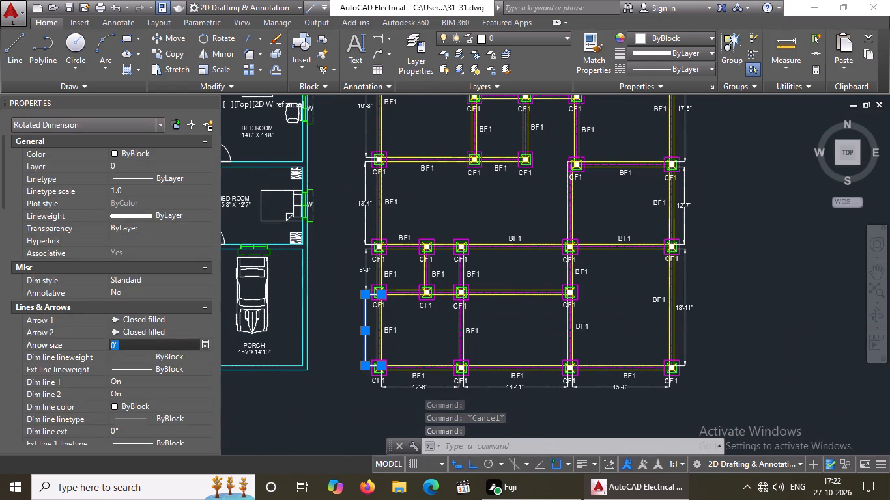
pyautogui.press('BackSpace')
pyautogui.press('BackSpace')
pyautogui.write('8"')
pyautogui.press('Return')
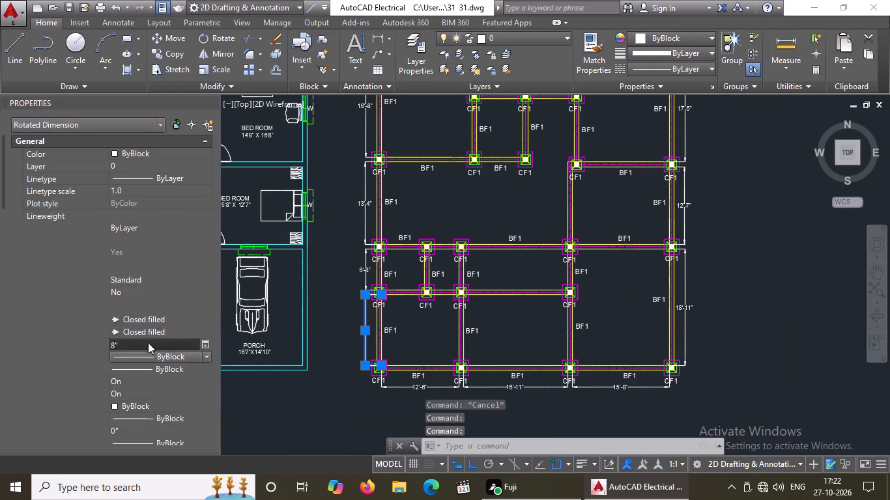
pyautogui.scroll(-4, 148, 342)
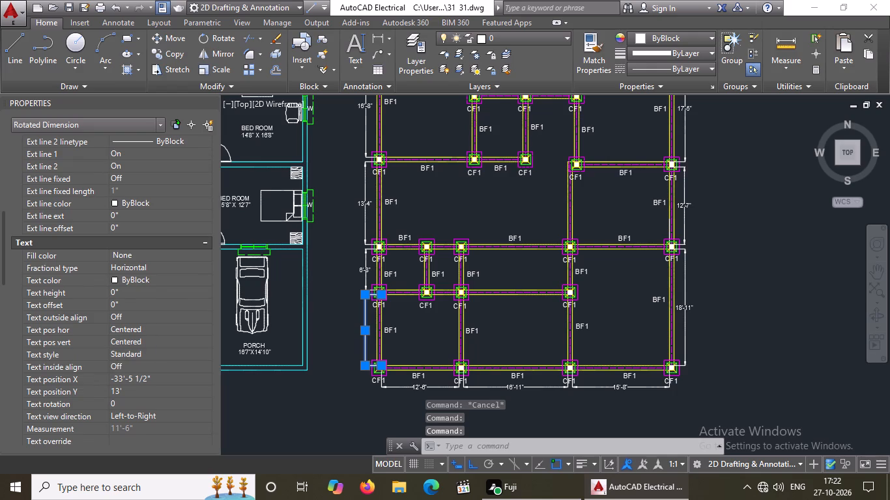
pyautogui.click(131, 292)
pyautogui.press('BackSpace')
pyautogui.press('BackSpace')
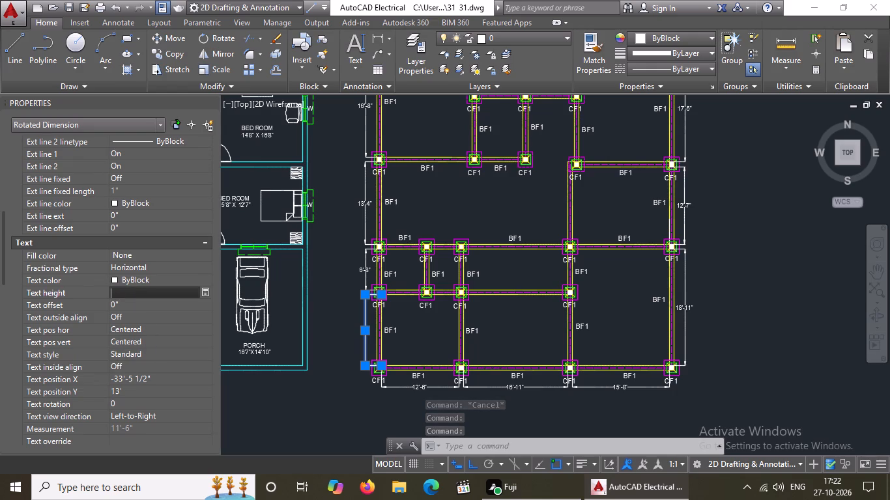
pyautogui.write('8"')
pyautogui.press('Return')
pyautogui.press('Escape')
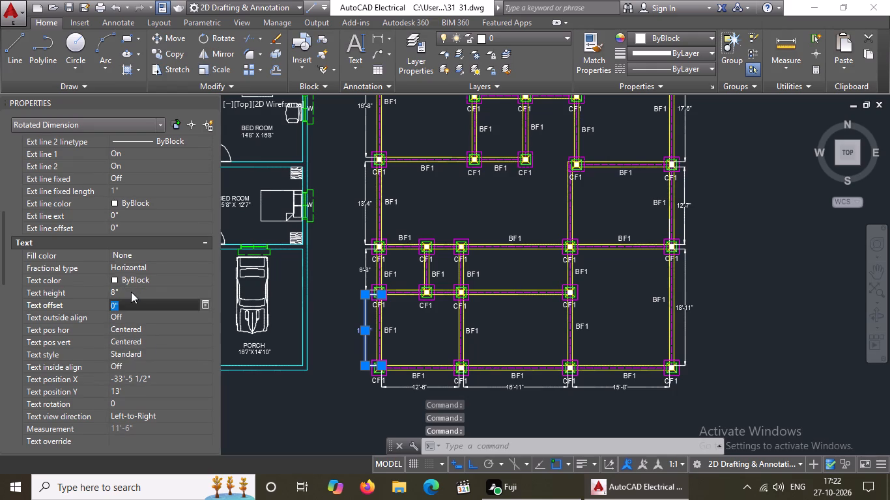
pyautogui.press('Escape')
pyautogui.press('Escape')
pyautogui.press('Escape')
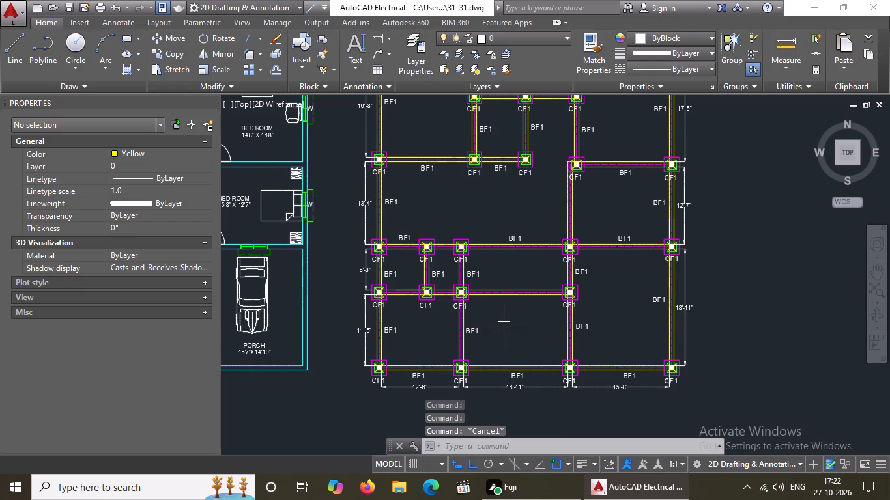
# Close the Properties palette.
pyautogui.moveTo(503, 341); pyautogui.dragTo(498, 404, button='middle')
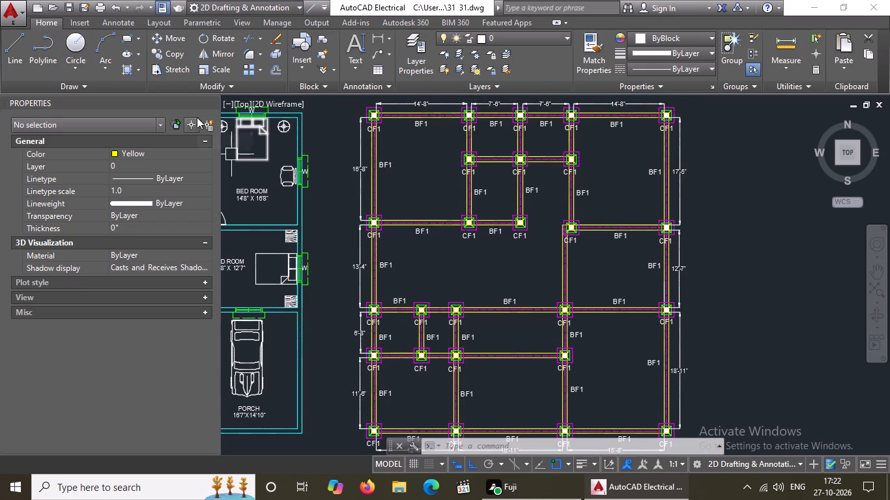
pyautogui.click(212, 102)
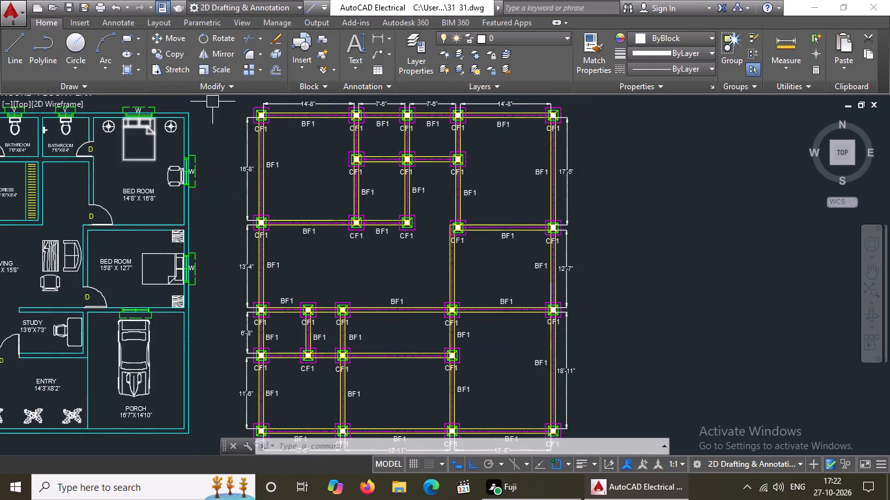
# Change the color of the CF1 label below the first bottom-row column of the footing plan to green.
pyautogui.scroll(-2, 346, 204)
pyautogui.scroll(2, 332, 294)
pyautogui.scroll(1, 210, 352)
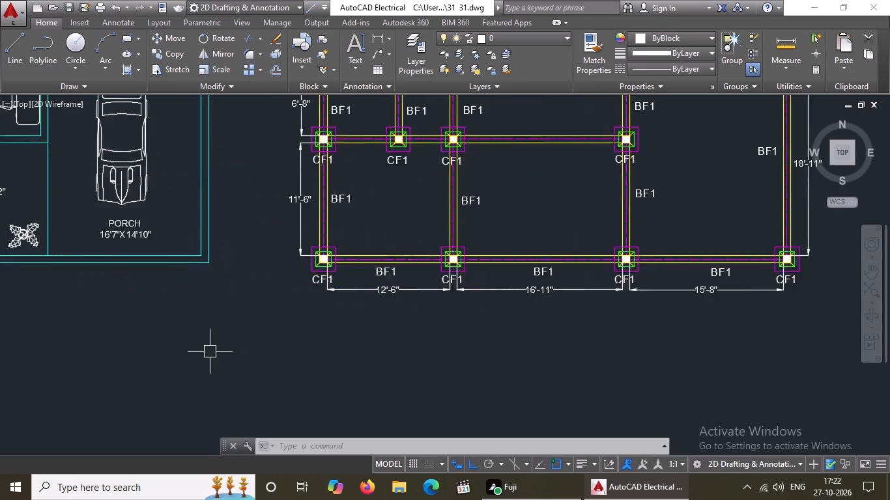
pyautogui.scroll(1, 210, 352)
pyautogui.click(388, 240)
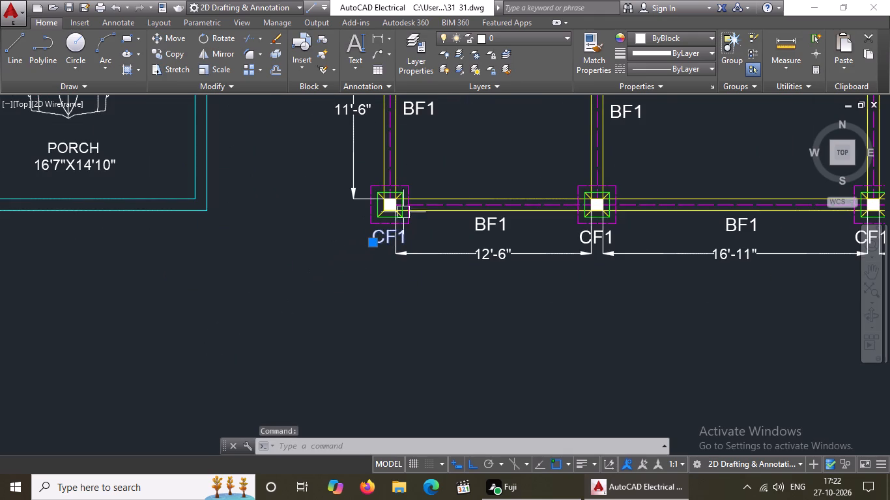
pyautogui.click(665, 36)
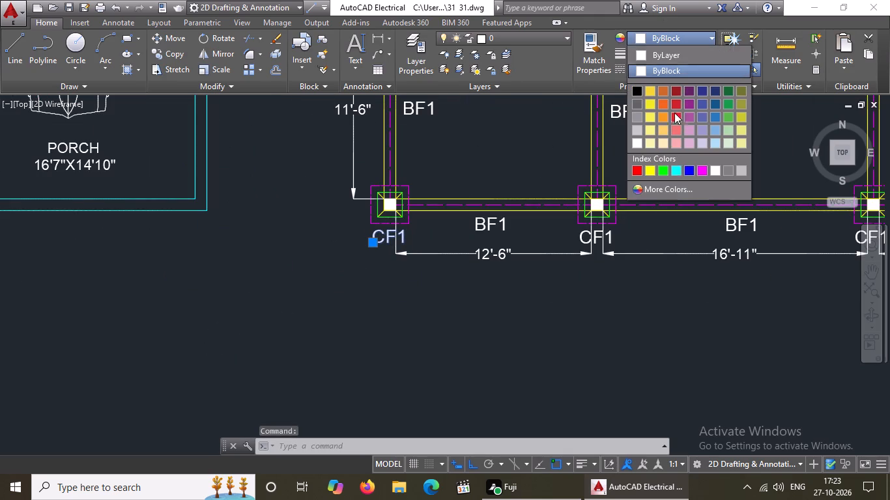
pyautogui.click(660, 169)
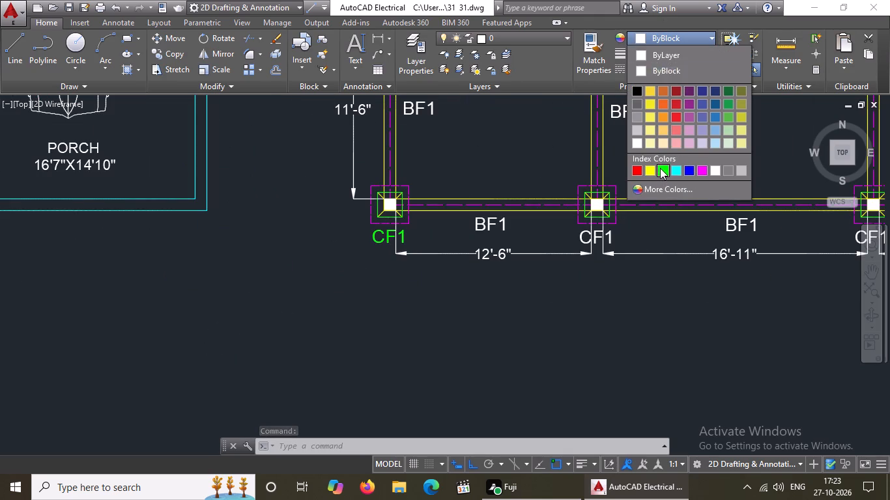
pyautogui.press('Escape')
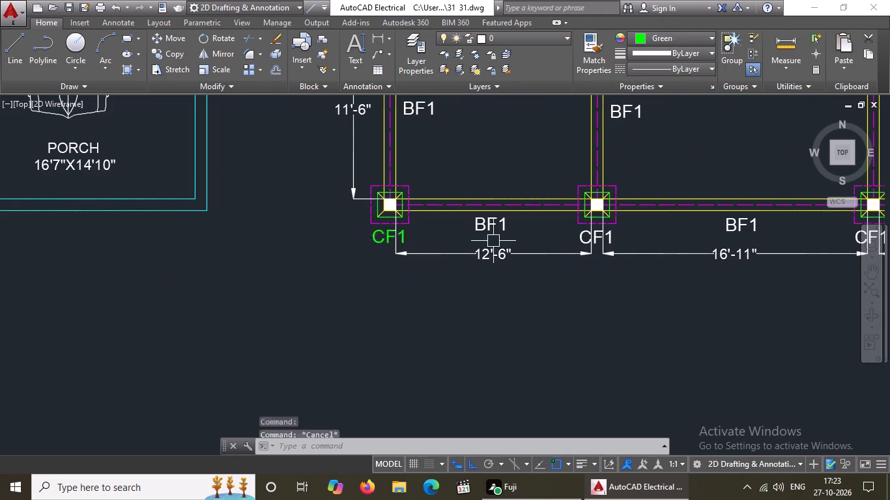
# Change the color of the CF1 label below the second bottom-row column to green.
pyautogui.scroll(1, 604, 255)
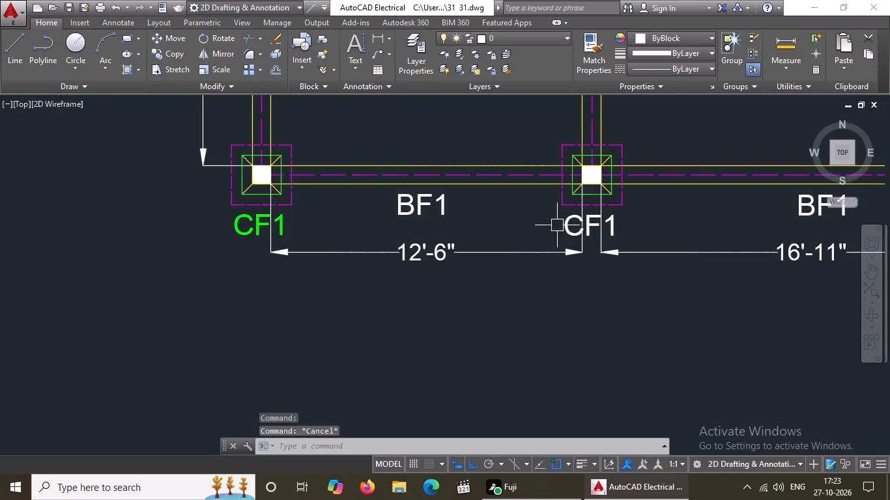
pyautogui.click(569, 221)
pyautogui.click(644, 38)
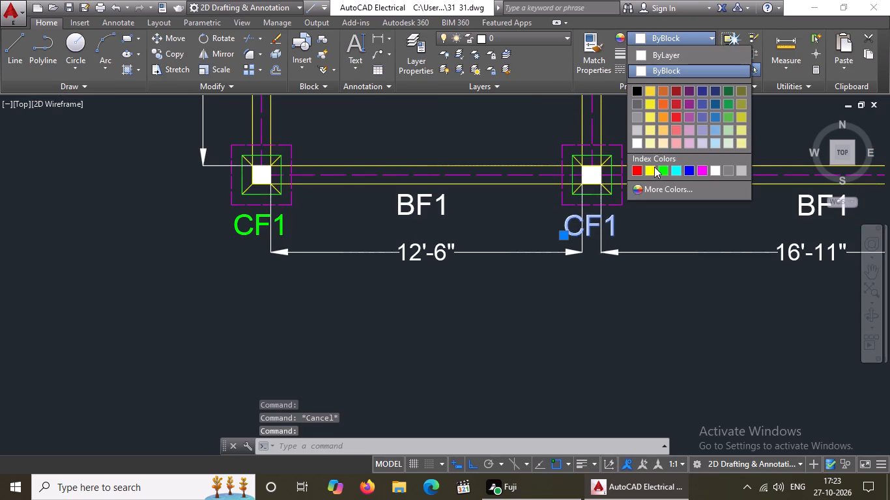
pyautogui.click(663, 167)
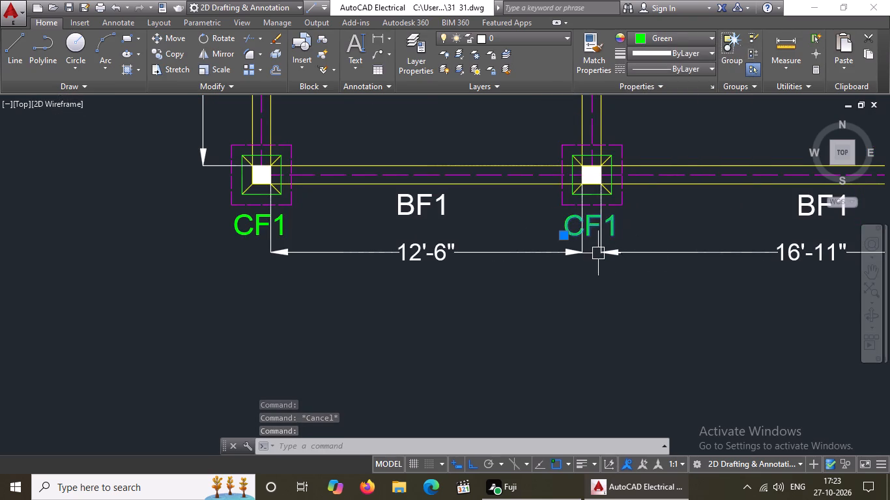
pyautogui.press('Escape')
# Change the color of the CF1 label below the third bottom-row column to green.
pyautogui.scroll(-3, 592, 241)
pyautogui.rightClick(741, 237)
pyautogui.scroll(-5, 741, 237)
pyautogui.press('Escape')
pyautogui.scroll(3, 772, 221)
pyautogui.click(708, 287)
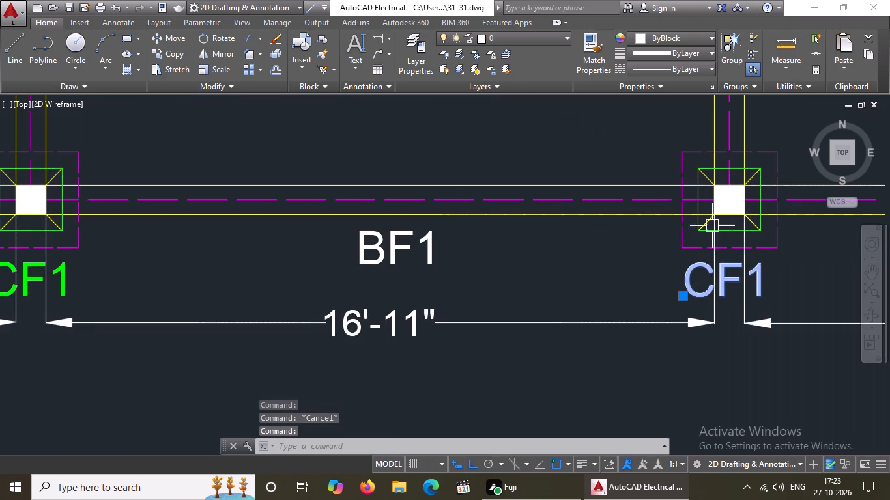
pyautogui.click(660, 35)
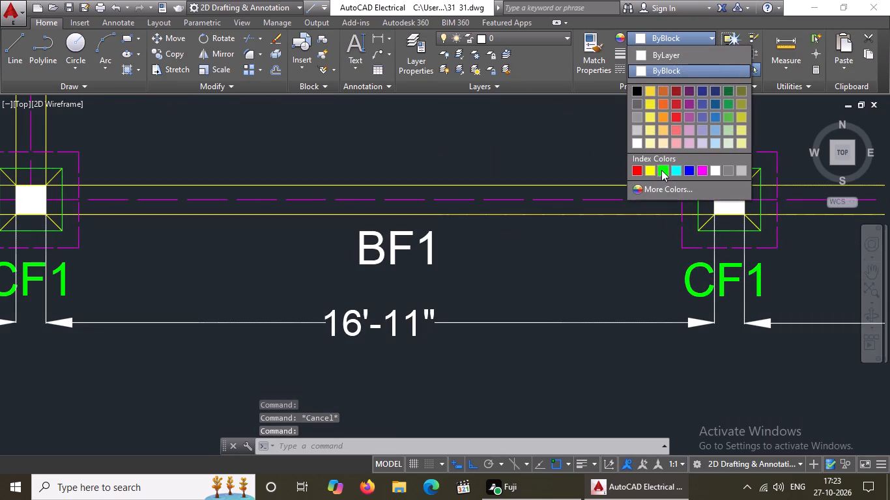
pyautogui.click(661, 169)
pyautogui.scroll(-4, 554, 297)
pyautogui.press('Escape')
# Change the color of the CF1 label below the fourth bottom-row column to green.
pyautogui.scroll(4, 753, 280)
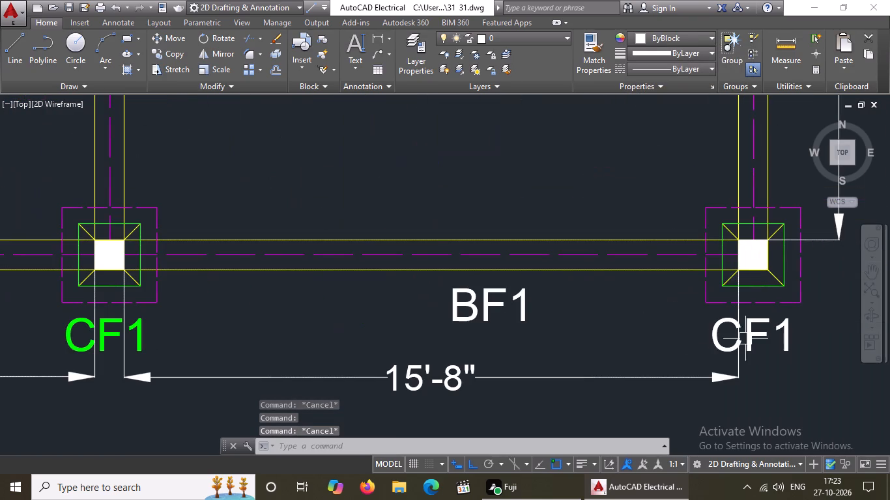
pyautogui.click(711, 337)
pyautogui.click(661, 36)
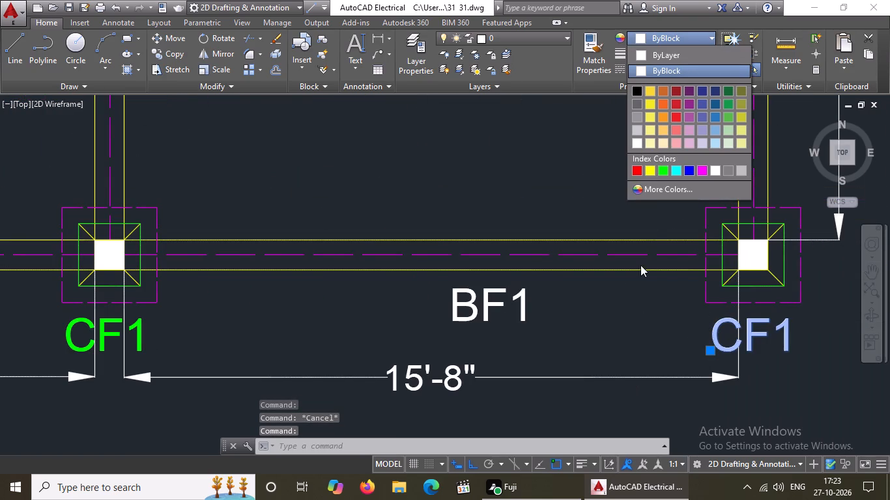
pyautogui.click(664, 169)
pyautogui.press('Escape')
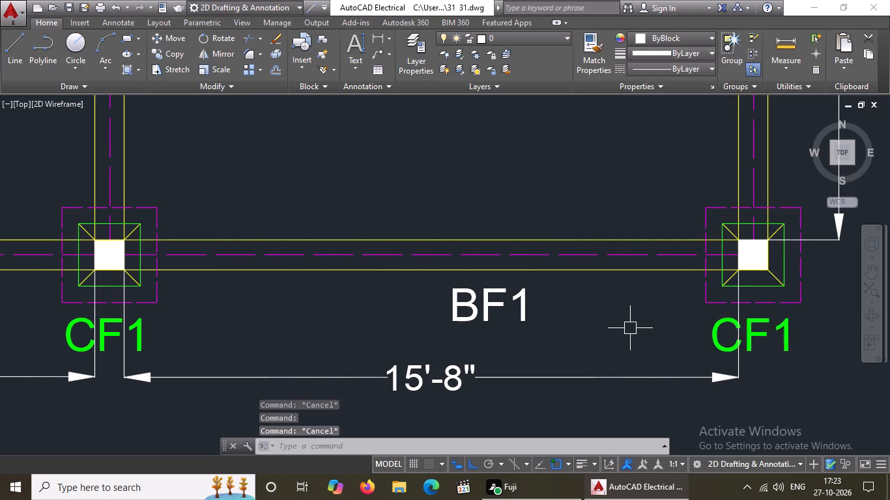
# Change the color of the CF1 label below the first column in the second row from the bottom to green.
pyautogui.scroll(-6, 630, 328)
pyautogui.scroll(3, 355, 251)
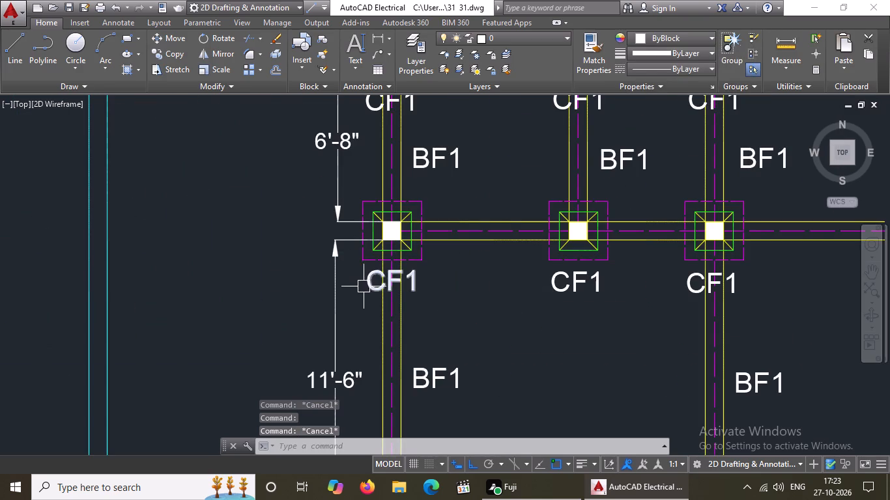
pyautogui.click(367, 278)
pyautogui.click(647, 37)
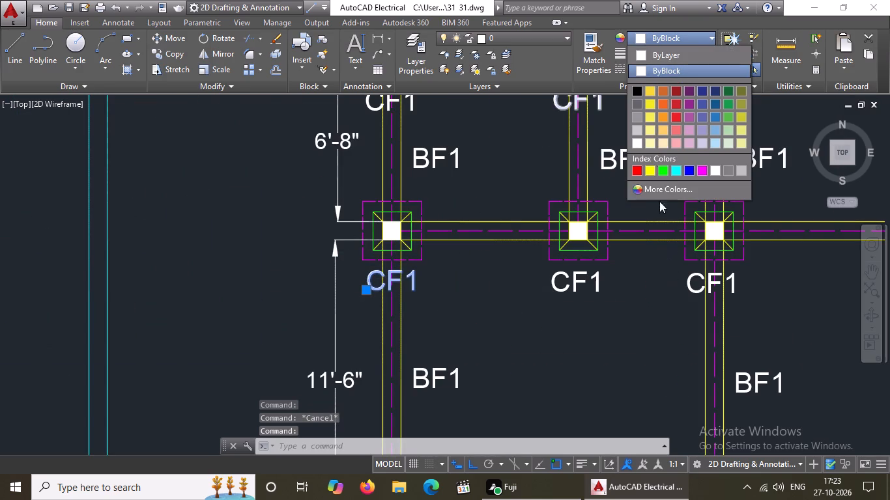
pyautogui.click(662, 169)
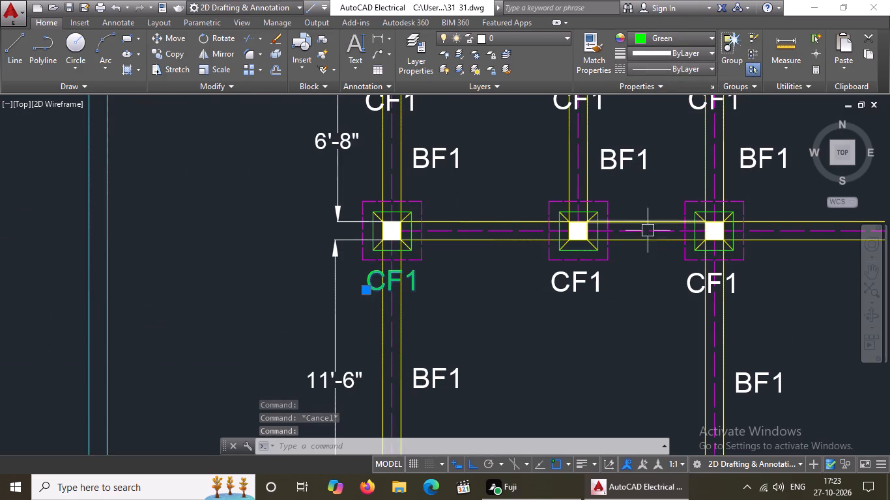
pyautogui.press('Escape')
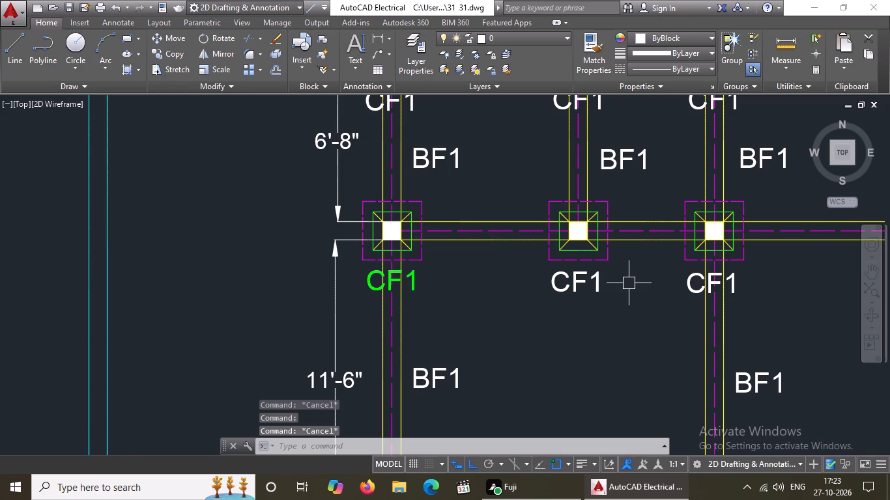
# Change the color of the CF1 label below the second column in the second row from the bottom to green.
pyautogui.click(584, 283)
pyautogui.click(651, 34)
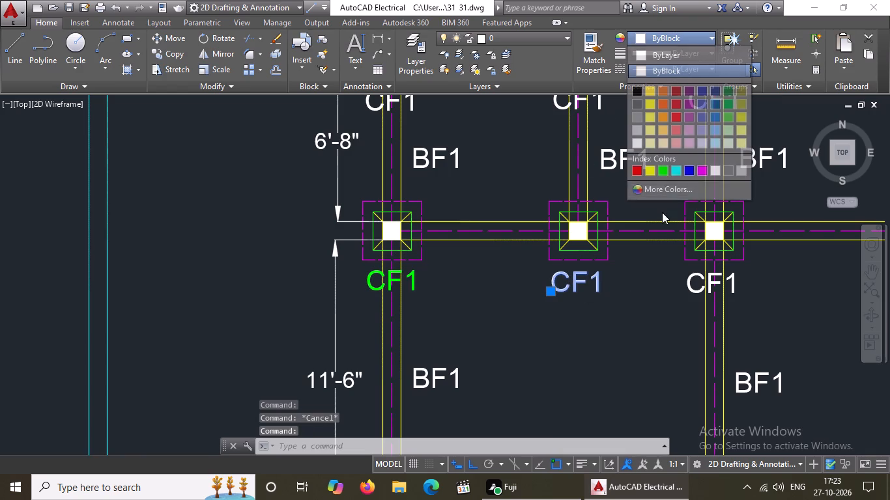
pyautogui.click(663, 171)
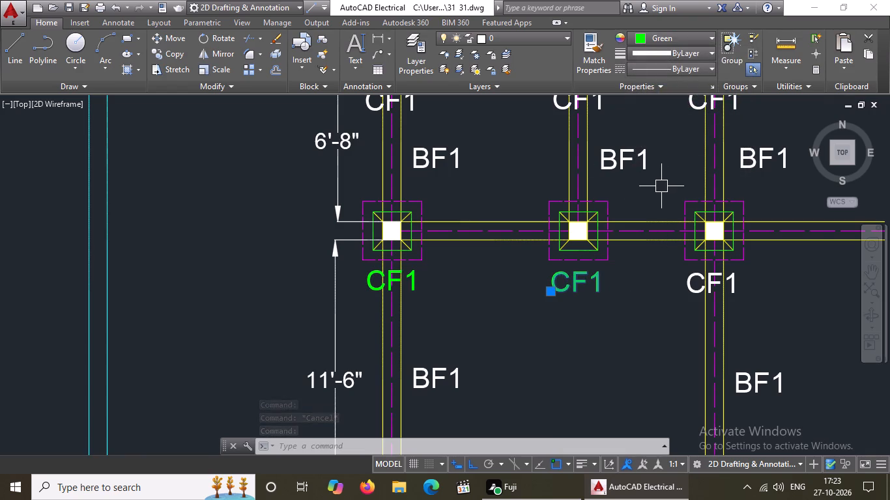
pyautogui.press('Escape')
# Change the color of the CF1 label below the third column in the second row from the bottom to green.
pyautogui.scroll(1, 698, 299)
pyautogui.scroll(-4, 674, 307)
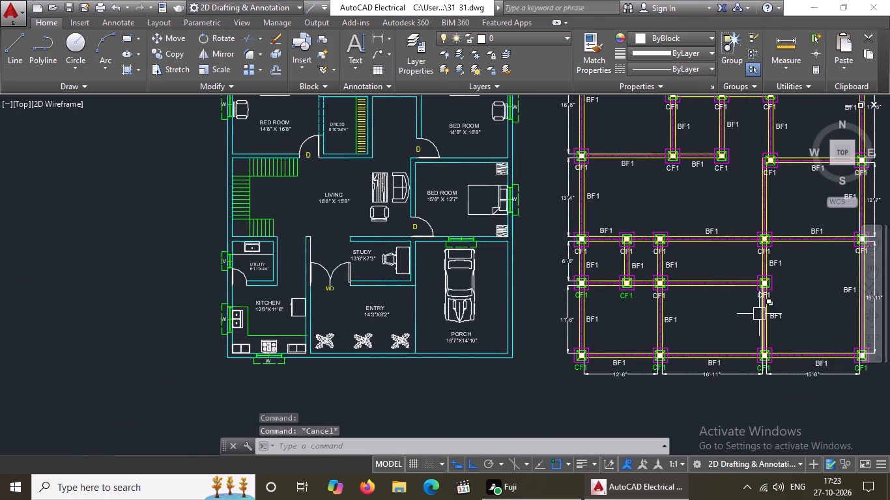
pyautogui.scroll(2, 766, 320)
pyautogui.scroll(-2, 769, 314)
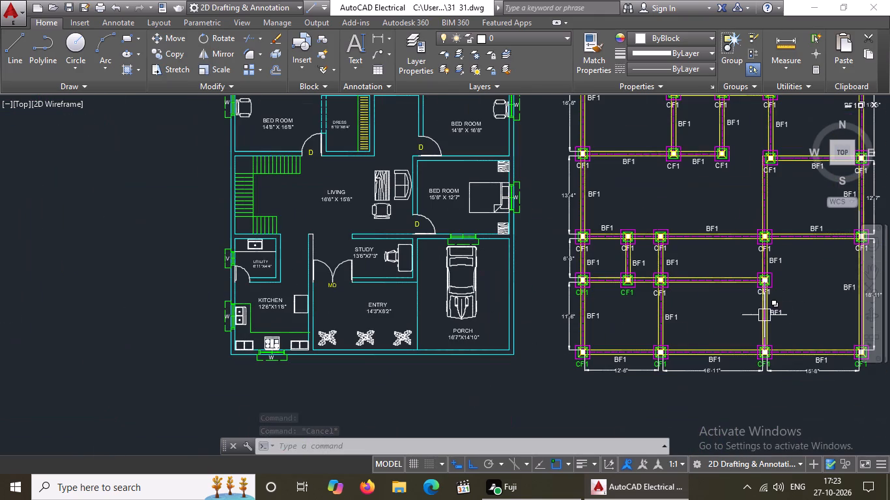
pyautogui.scroll(6, 685, 292)
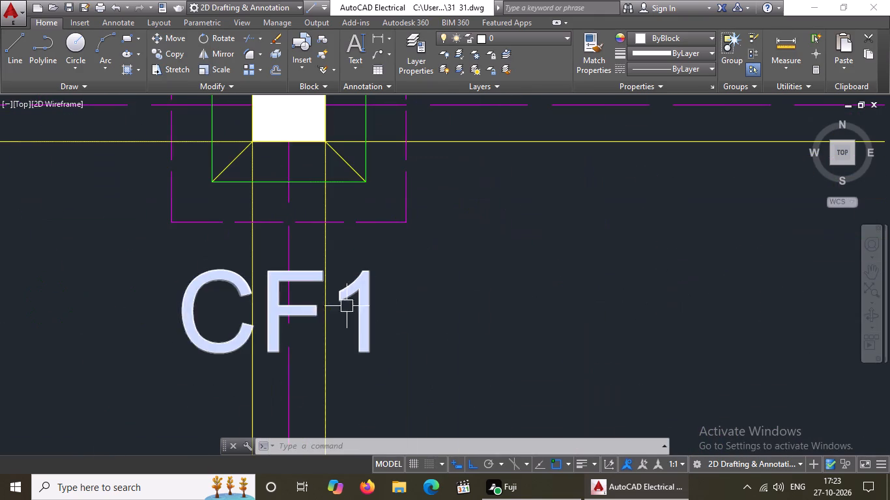
pyautogui.click(195, 308)
pyautogui.click(700, 36)
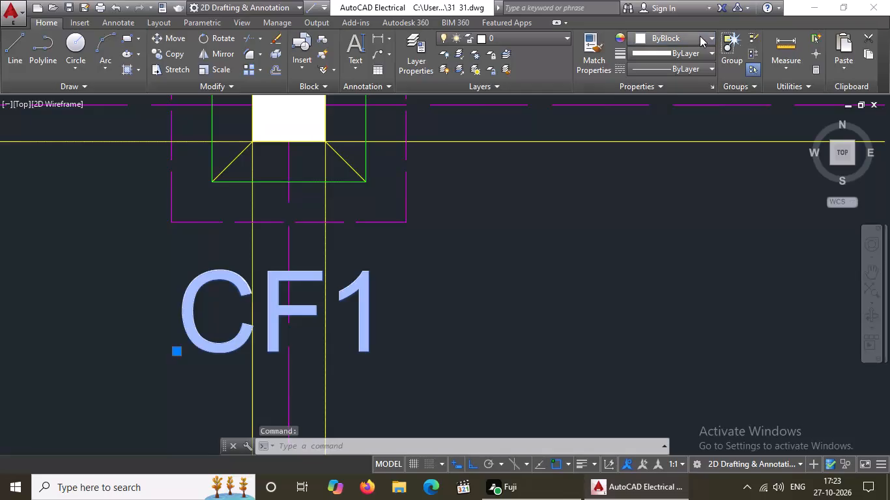
pyautogui.click(661, 165)
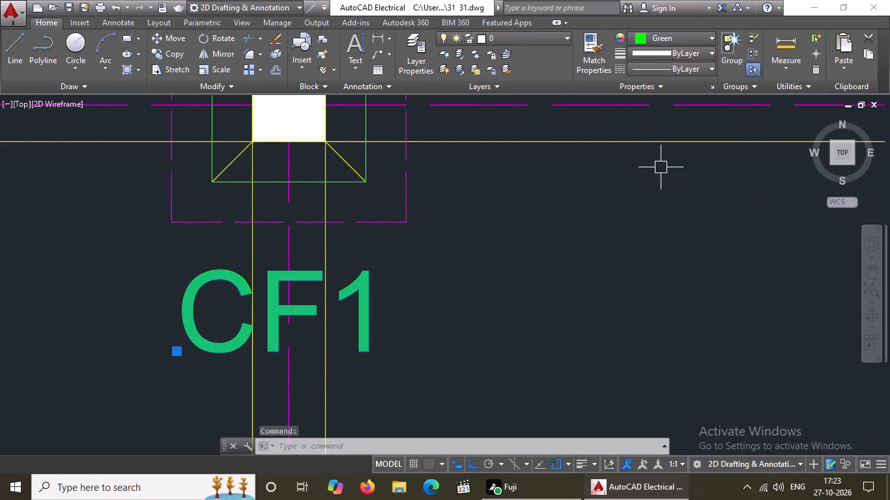
pyautogui.press('Escape')
# Change the color of the CF1 label below the fourth column in the second row from the bottom to green.
pyautogui.scroll(-5, 414, 201)
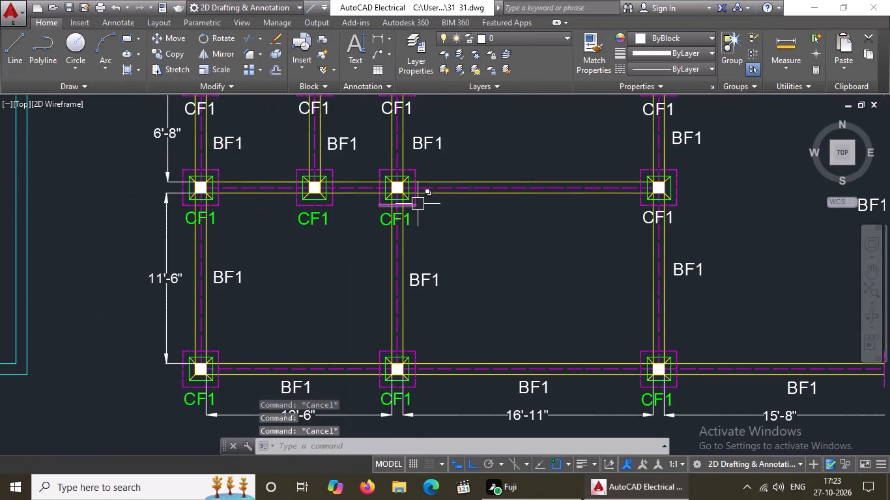
pyautogui.scroll(2, 600, 214)
pyautogui.click(708, 230)
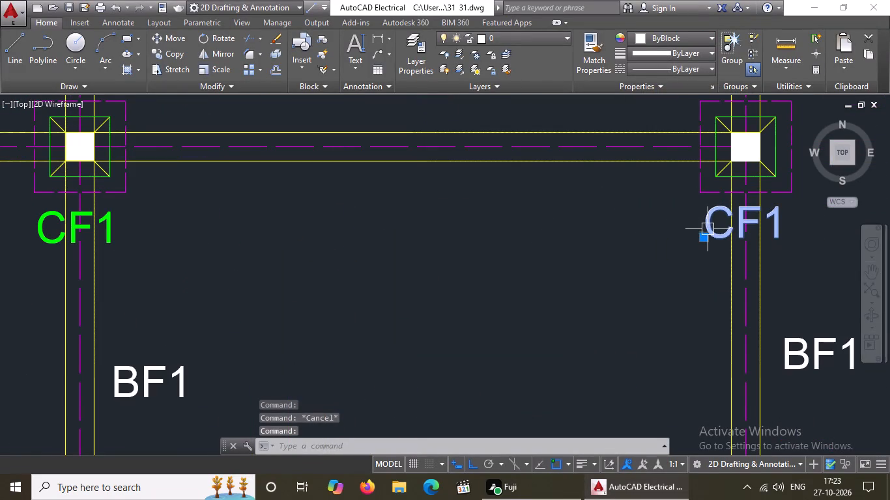
pyautogui.click(693, 38)
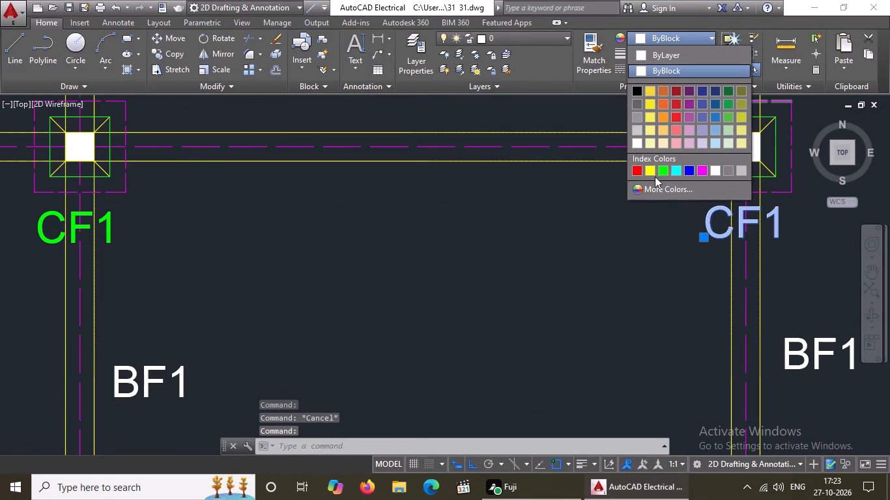
pyautogui.click(661, 172)
pyautogui.scroll(-4, 341, 292)
pyautogui.press('Escape')
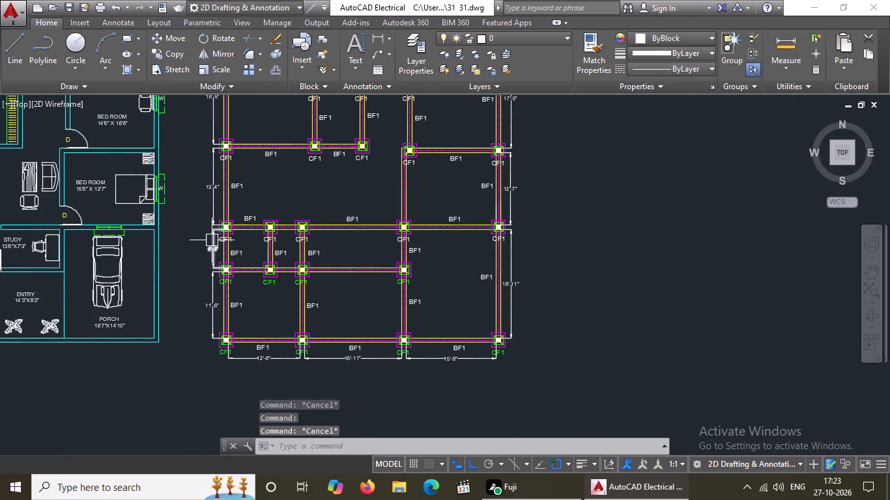
# Change the color of the CF1 label below the first column in the third row from the bottom to green.
pyautogui.scroll(5, 213, 243)
pyautogui.click(199, 214)
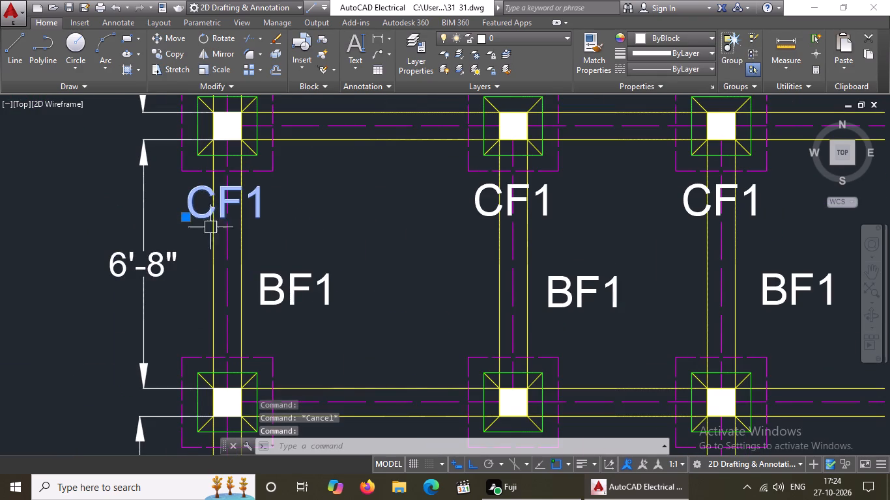
pyautogui.click(663, 41)
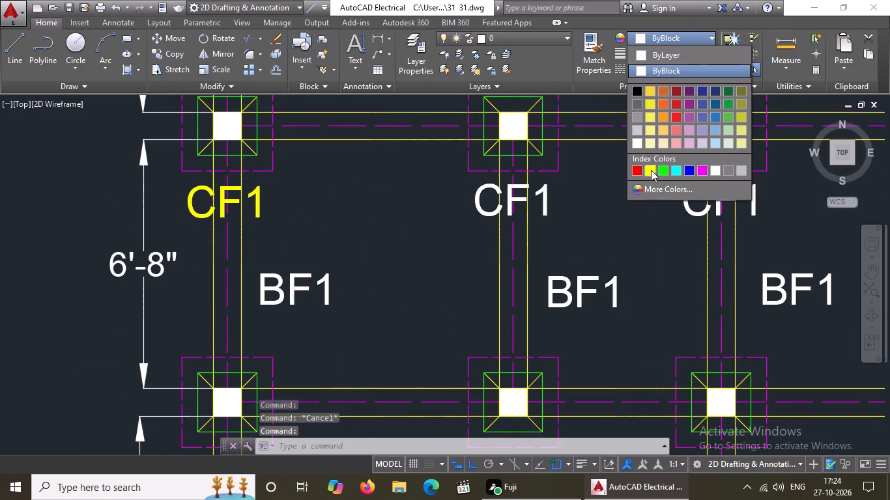
pyautogui.click(665, 169)
pyautogui.press('Escape')
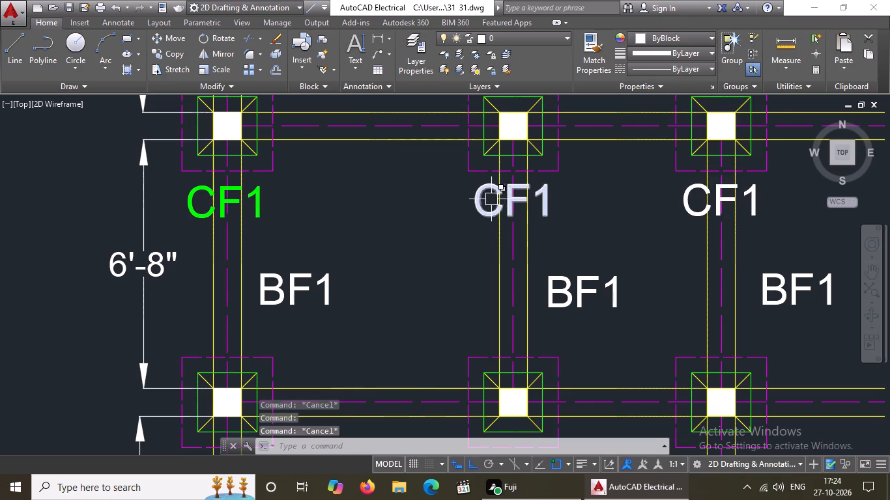
# Change the color of the CF1 label below the second column in the third row from the bottom to green.
pyautogui.click(487, 202)
pyautogui.click(653, 30)
pyautogui.click(653, 42)
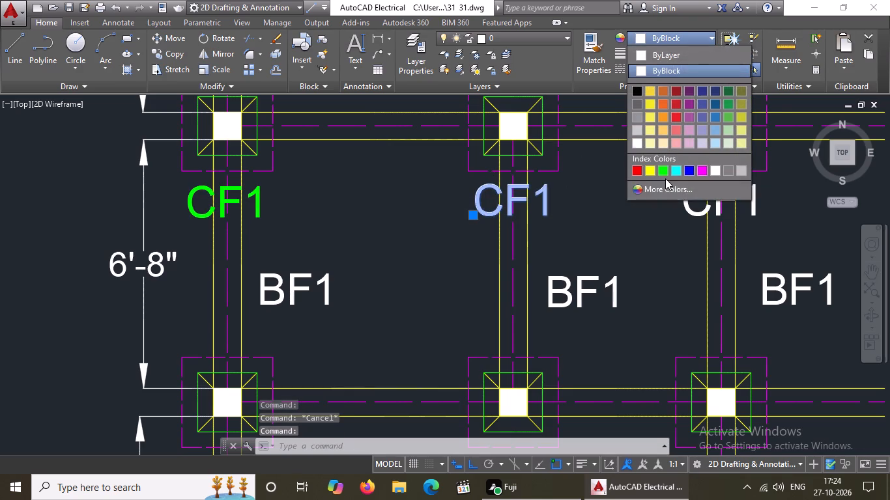
pyautogui.click(664, 167)
pyautogui.scroll(-4, 513, 199)
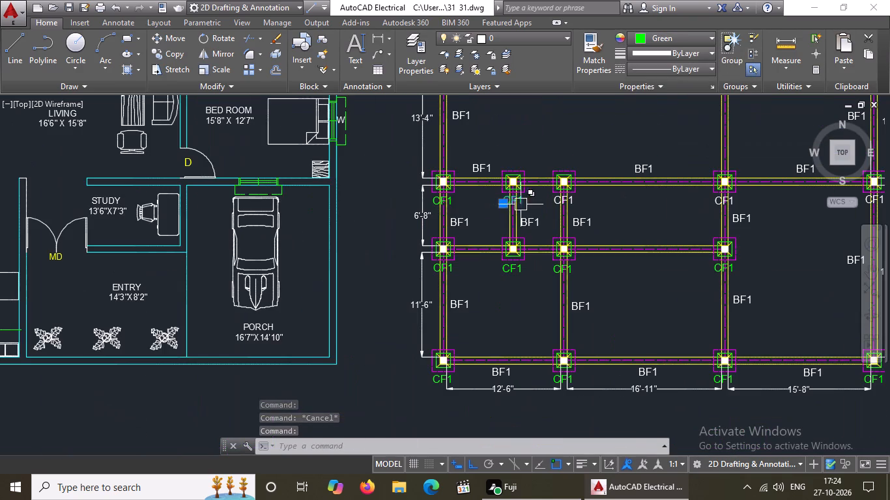
pyautogui.press('Escape')
# Change the color of the CF1 label below the third column in the third row from the bottom to green.
pyautogui.scroll(4, 567, 204)
pyautogui.click(487, 187)
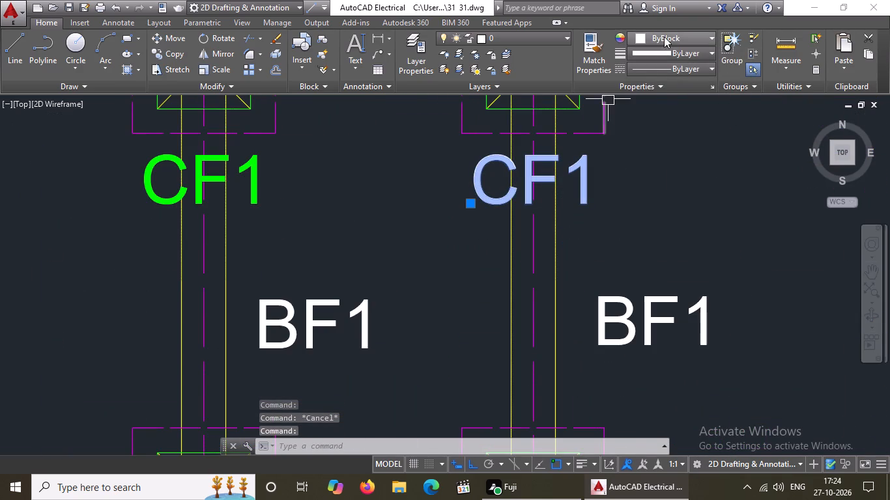
pyautogui.click(664, 35)
pyautogui.click(662, 170)
pyautogui.scroll(-5, 579, 182)
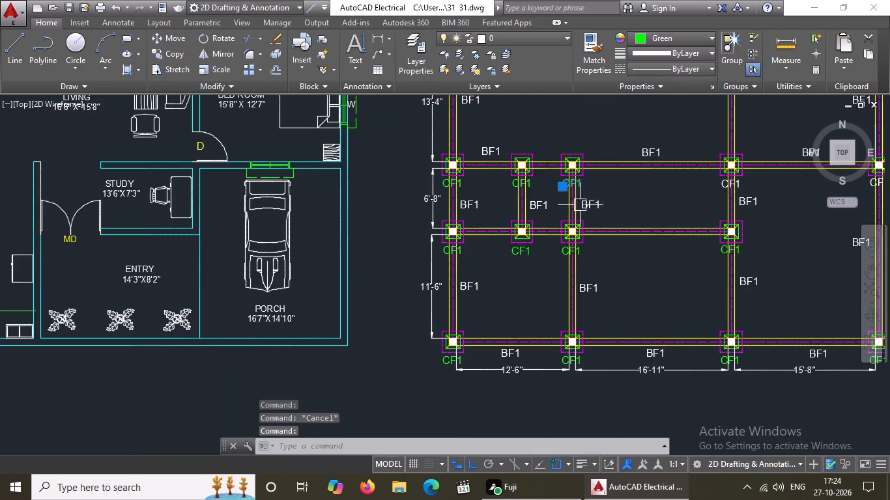
pyautogui.press('Escape')
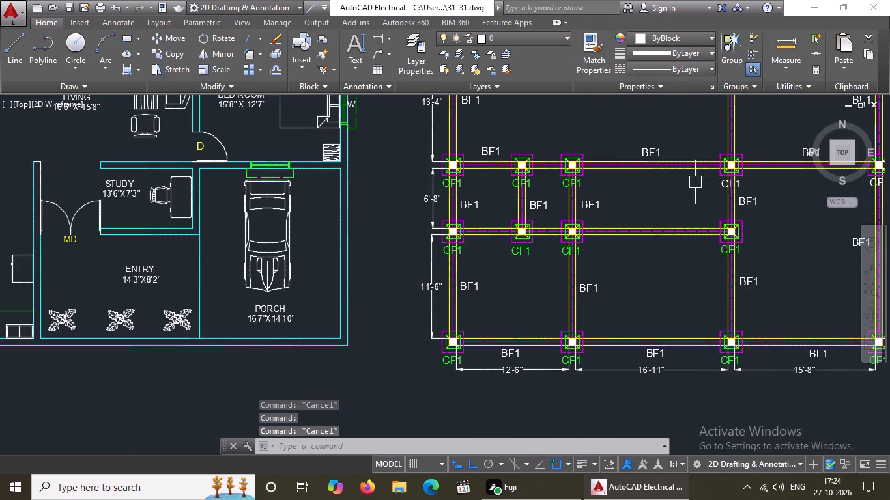
# Change the color of the CF1 label below the fourth column in the third row from the bottom to green.
pyautogui.scroll(3, 747, 170)
pyautogui.click(639, 222)
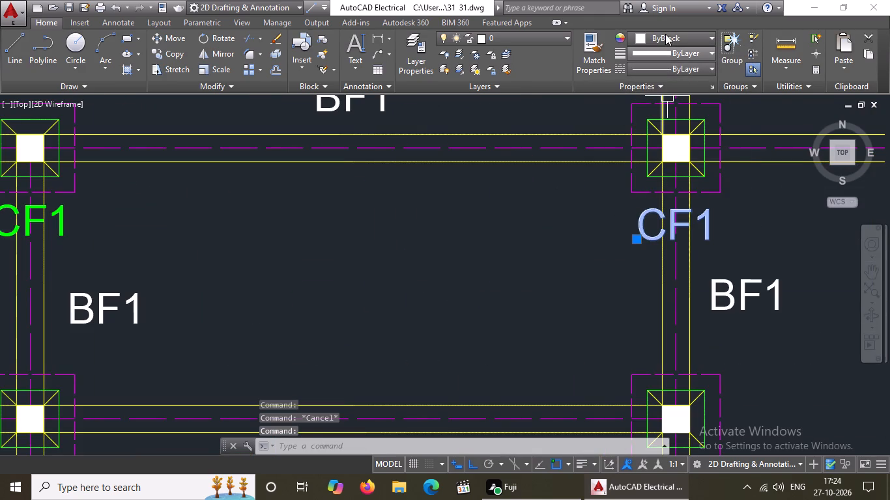
pyautogui.click(665, 34)
pyautogui.moveTo(663, 169); pyautogui.dragTo(657, 177)
pyautogui.scroll(-3, 528, 208)
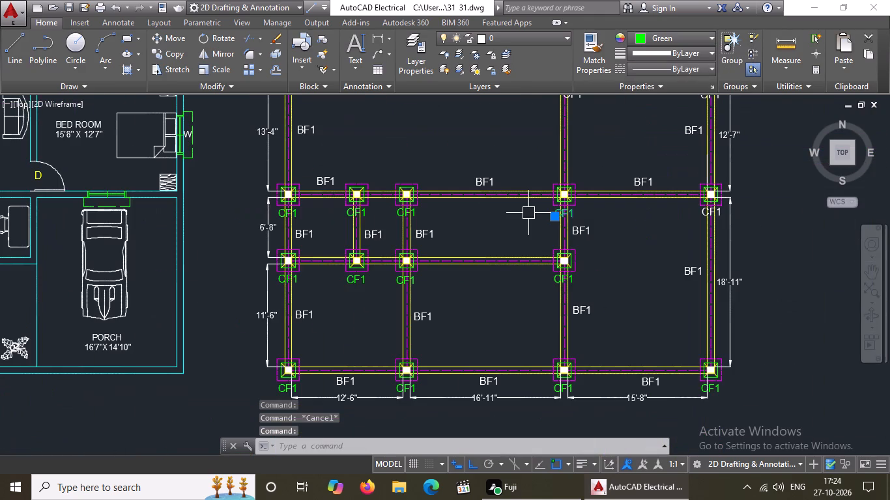
pyautogui.press('Escape')
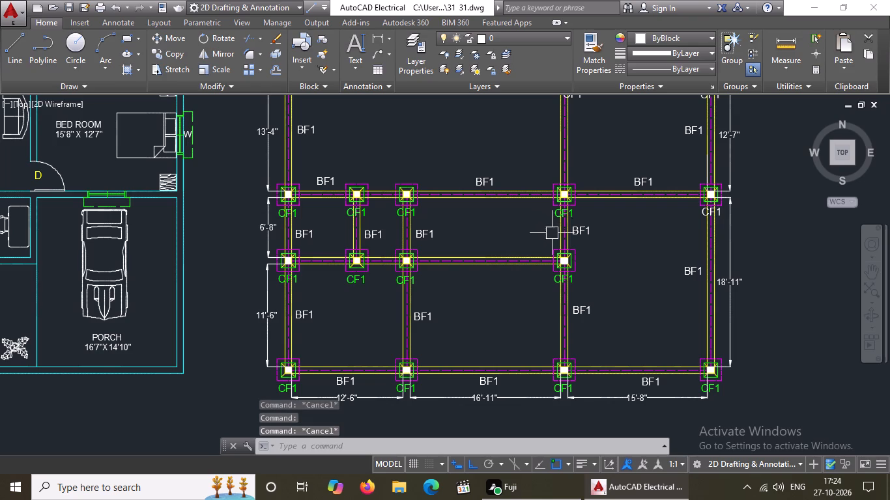
# Change the color of the CF1 label below the fifth column in the third row from the bottom to green.
pyautogui.scroll(3, 740, 209)
pyautogui.click(584, 228)
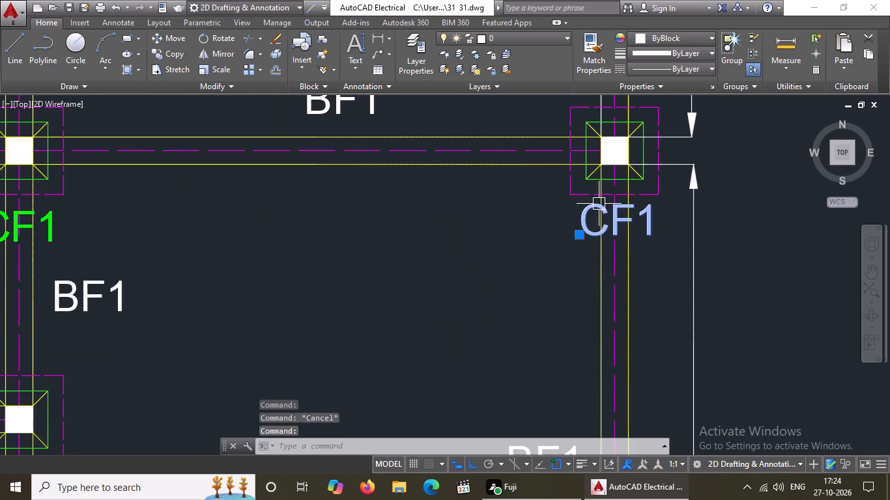
pyautogui.click(654, 37)
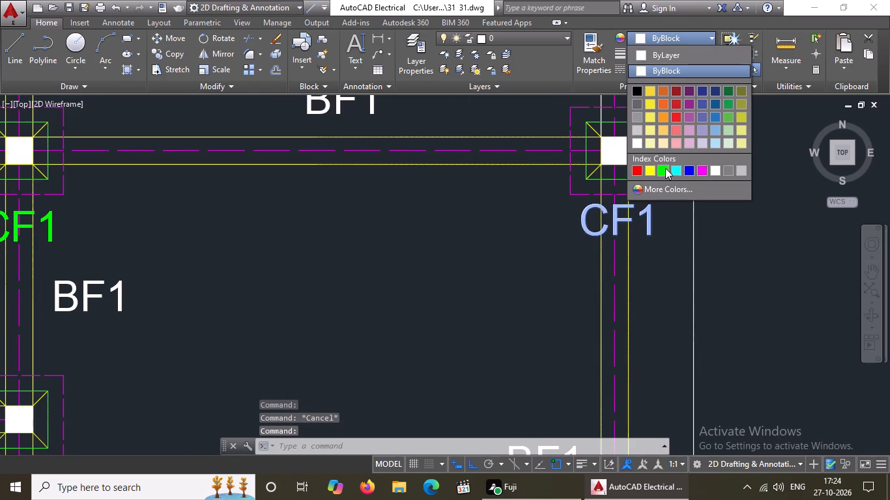
pyautogui.click(665, 168)
# Change the color of the CF1 label below the first column in the fourth row from the bottom to green.
pyautogui.scroll(-5, 567, 273)
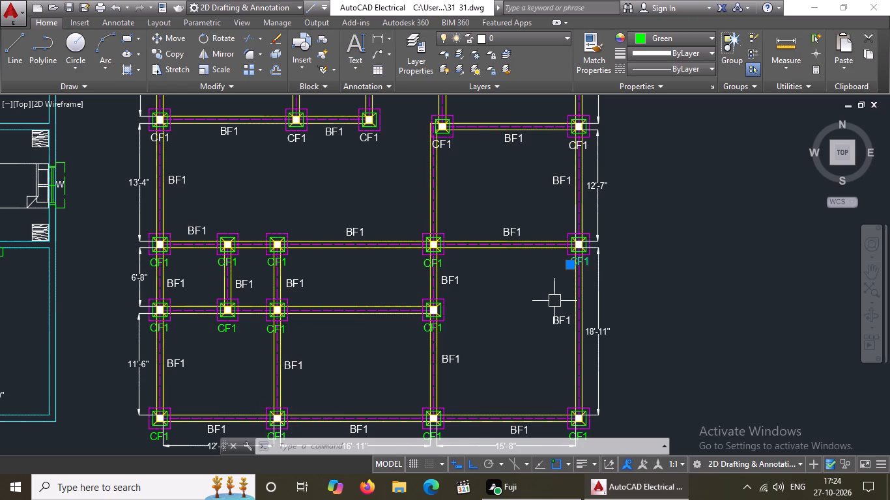
pyautogui.scroll(-1, 182, 180)
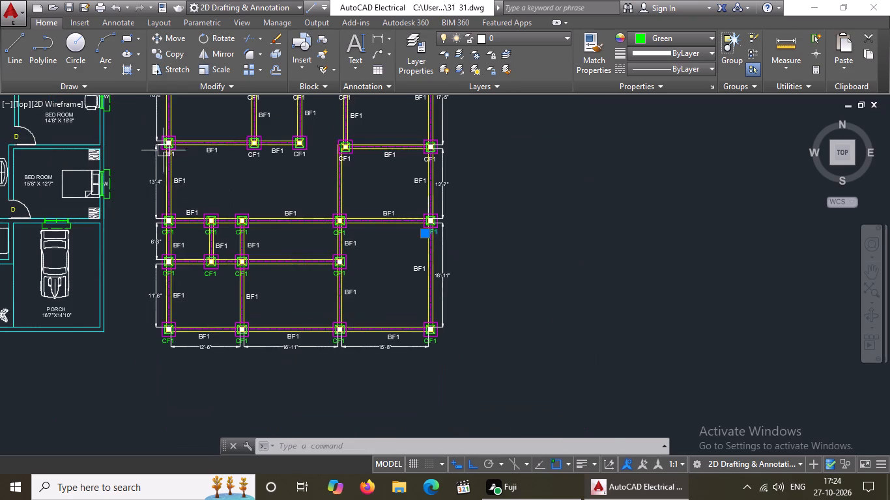
pyautogui.scroll(5, 162, 148)
pyautogui.click(164, 206)
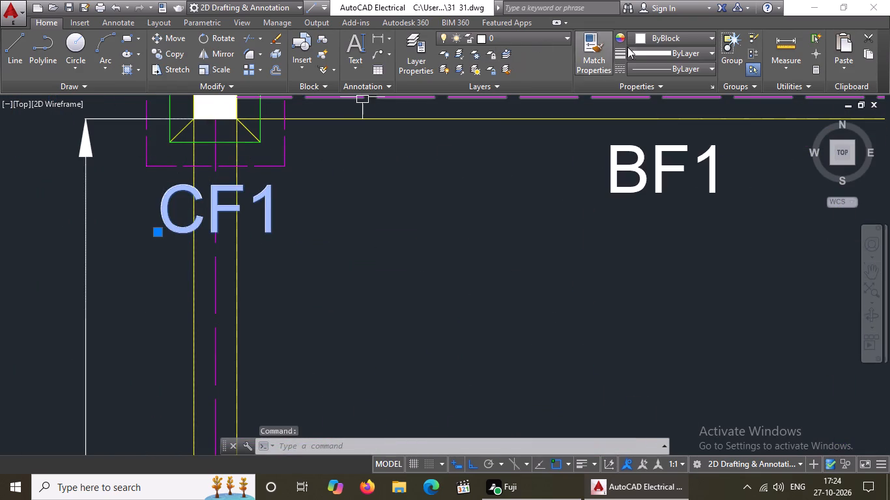
pyautogui.click(651, 38)
pyautogui.click(663, 175)
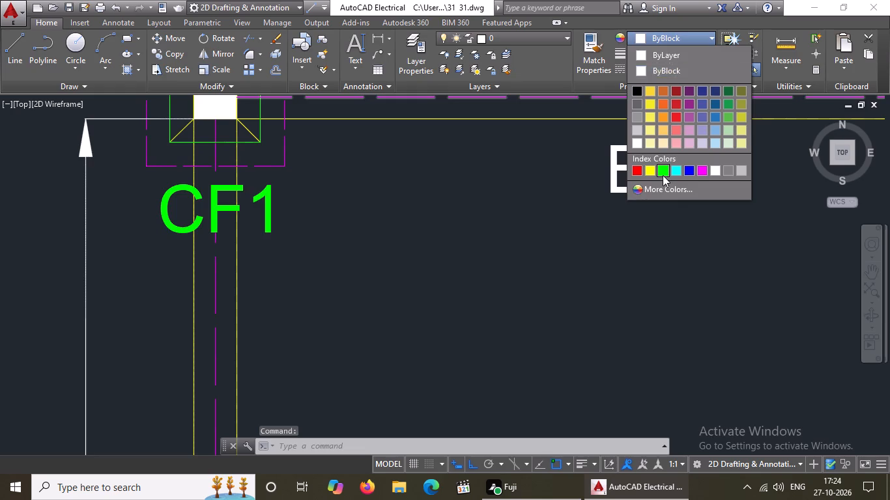
# Change the color of the CF1 label below the second column in the fourth row from the bottom to green.
pyautogui.press('Escape')
pyautogui.scroll(-3, 416, 202)
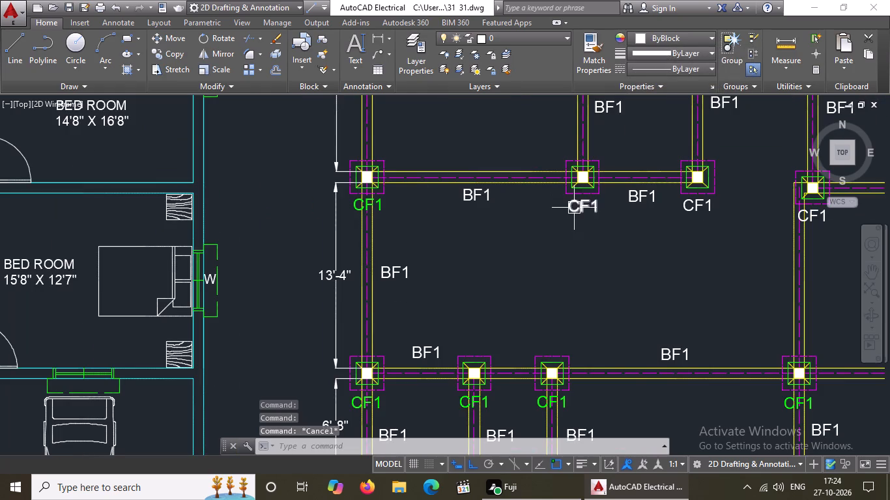
pyautogui.click(574, 208)
pyautogui.click(645, 38)
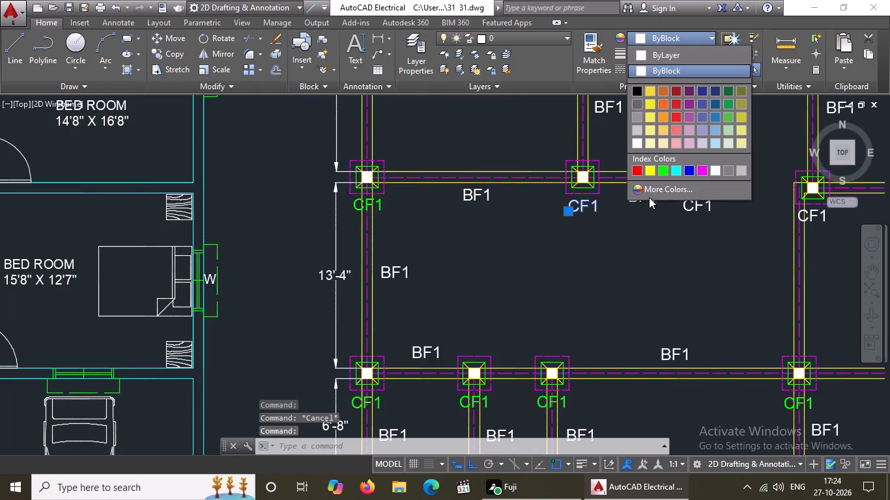
pyautogui.click(662, 169)
pyautogui.scroll(-4, 509, 214)
pyautogui.press('Escape')
# Change the color of the CF1 label below the third column in the fourth row from the bottom to green.
pyautogui.scroll(3, 539, 217)
pyautogui.click(595, 199)
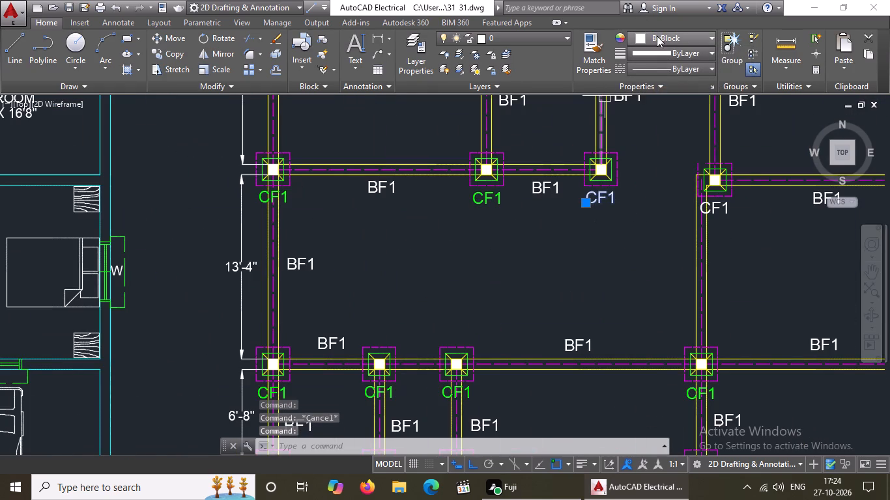
pyautogui.click(657, 35)
pyautogui.click(663, 169)
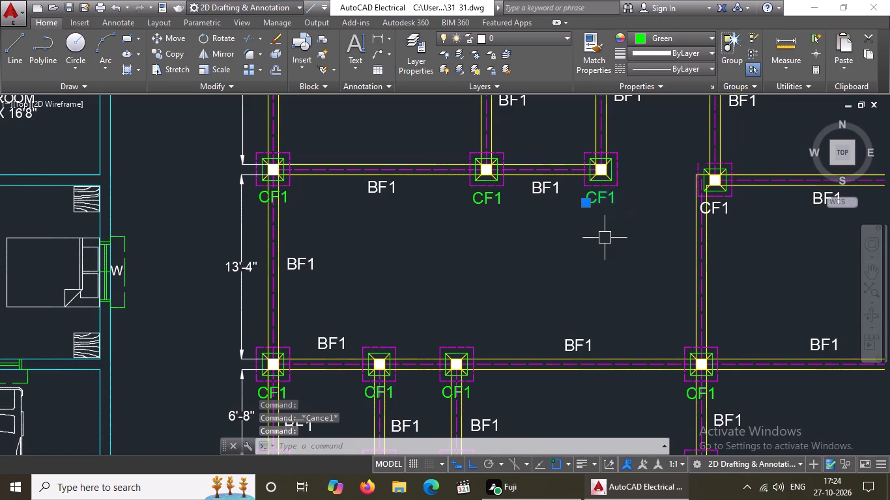
pyautogui.press('Escape')
# Change the color of the CF1 label below the fourth column in the fourth row from the bottom to green.
pyautogui.scroll(-3, 591, 238)
pyautogui.scroll(5, 633, 238)
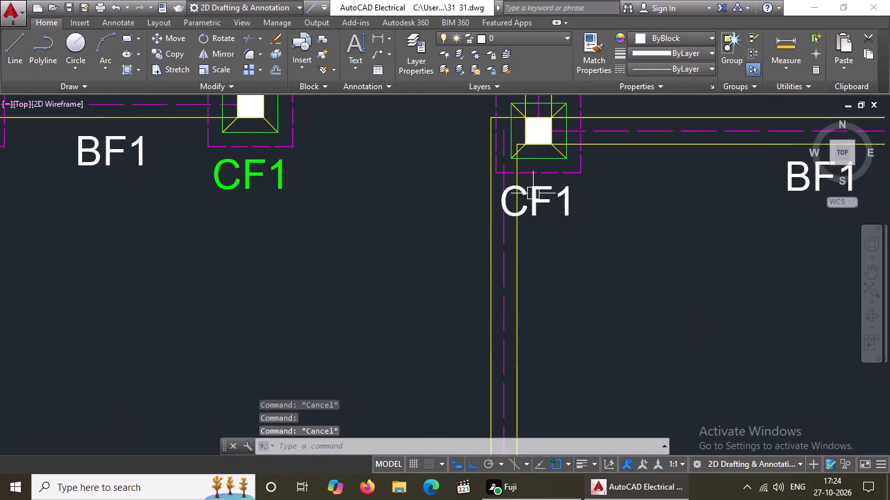
pyautogui.click(549, 190)
pyautogui.click(679, 31)
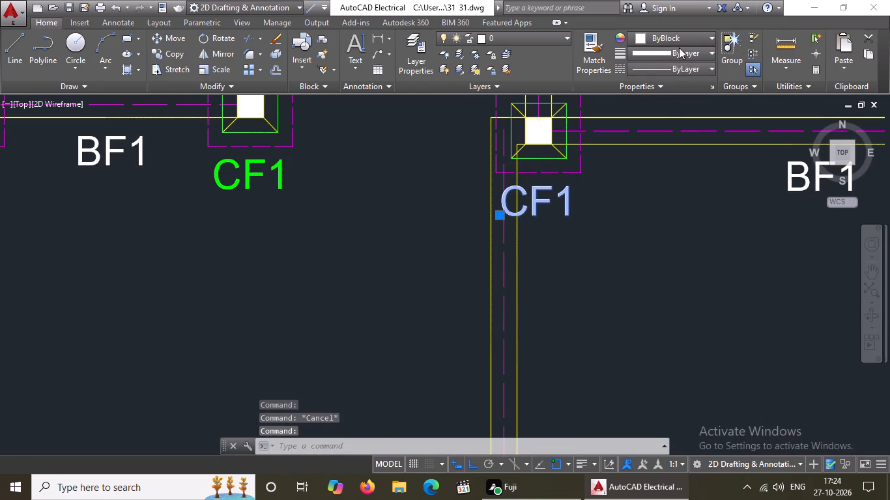
pyautogui.moveTo(679, 39); pyautogui.dragTo(679, 45)
pyautogui.click(661, 169)
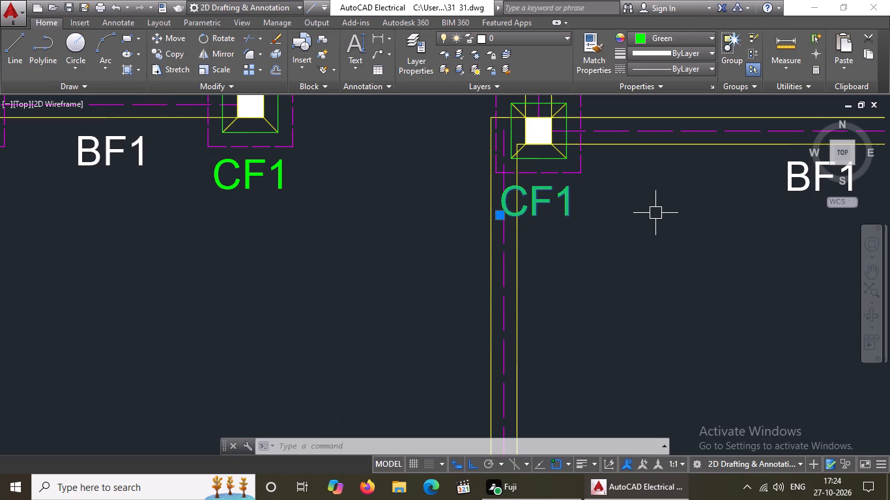
pyautogui.scroll(-4, 472, 183)
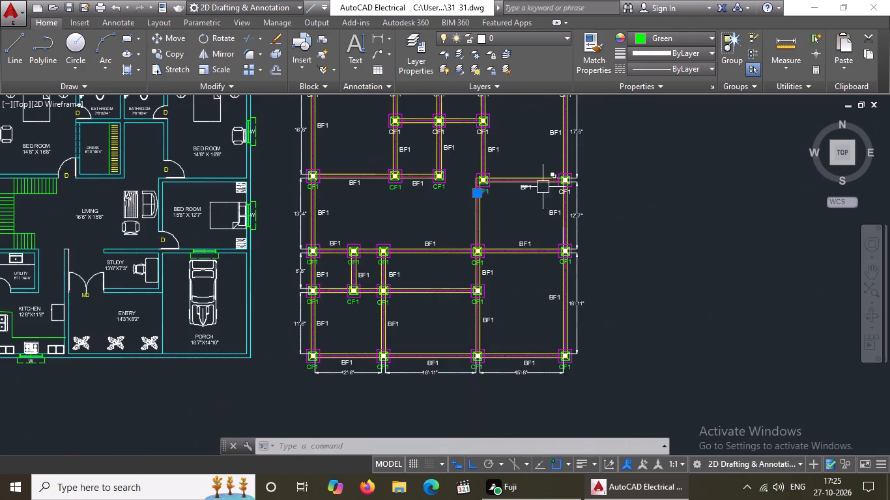
pyautogui.scroll(1, 546, 191)
pyautogui.press('Escape')
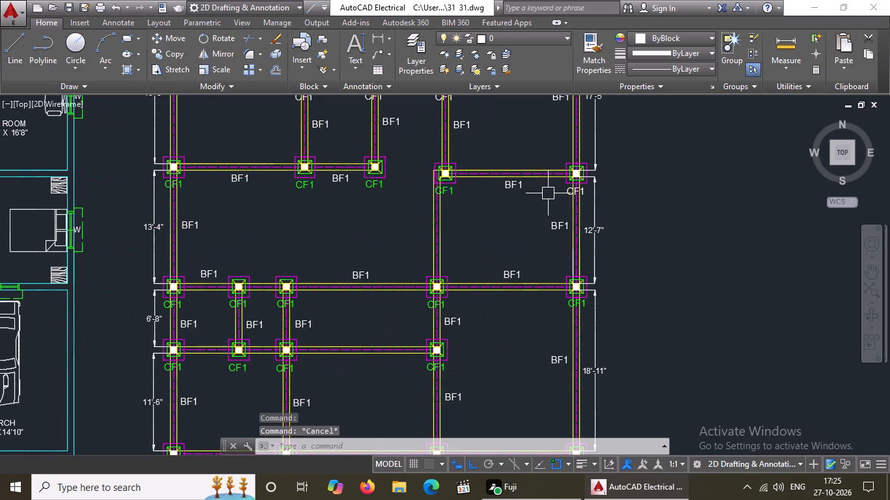
# Change the color of the CF1 label below the fifth column in the fourth row from the bottom to green.
pyautogui.scroll(3, 557, 191)
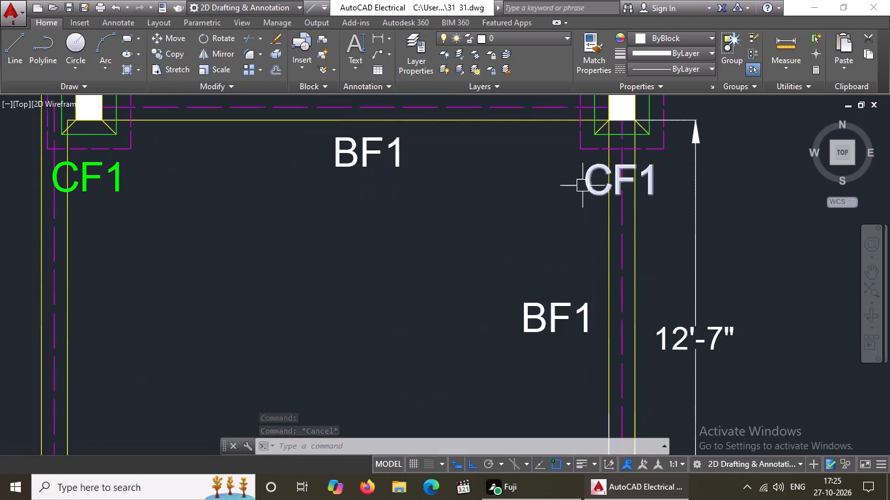
pyautogui.click(594, 178)
pyautogui.click(655, 35)
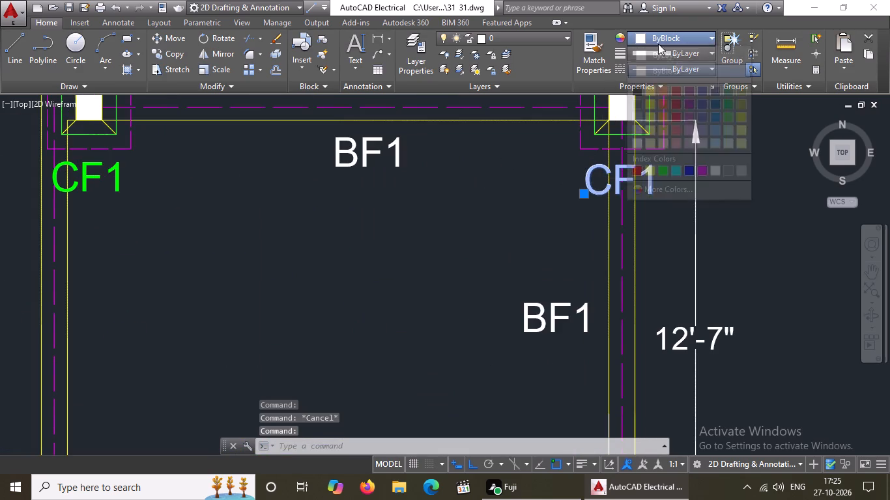
pyautogui.click(662, 166)
pyautogui.scroll(-5, 480, 193)
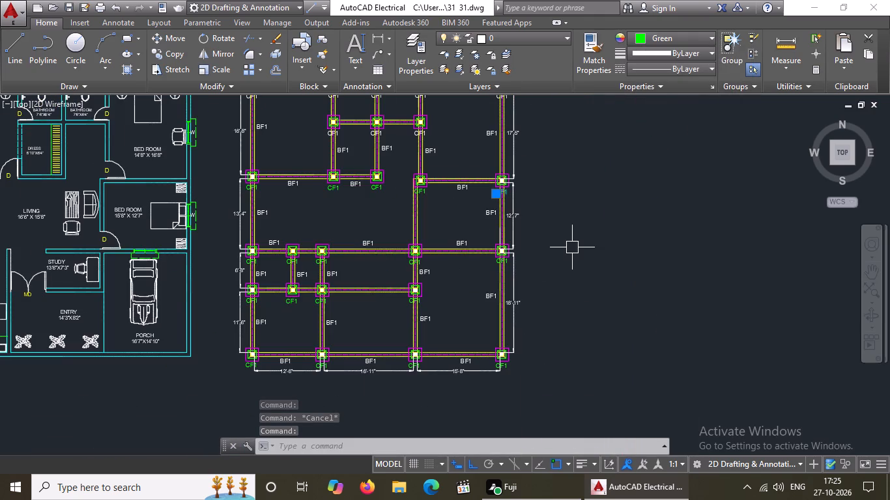
pyautogui.press('Escape')
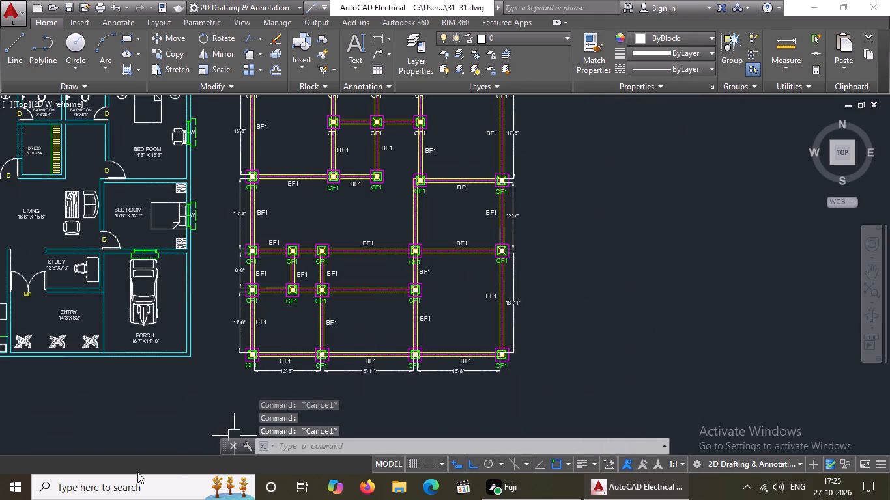
# Examine the colors of the CF1 labels in the lower rows of the column footing plan.
pyautogui.scroll(3, 214, 381)
pyautogui.scroll(-1, 403, 332)
pyautogui.scroll(-2, 603, 311)
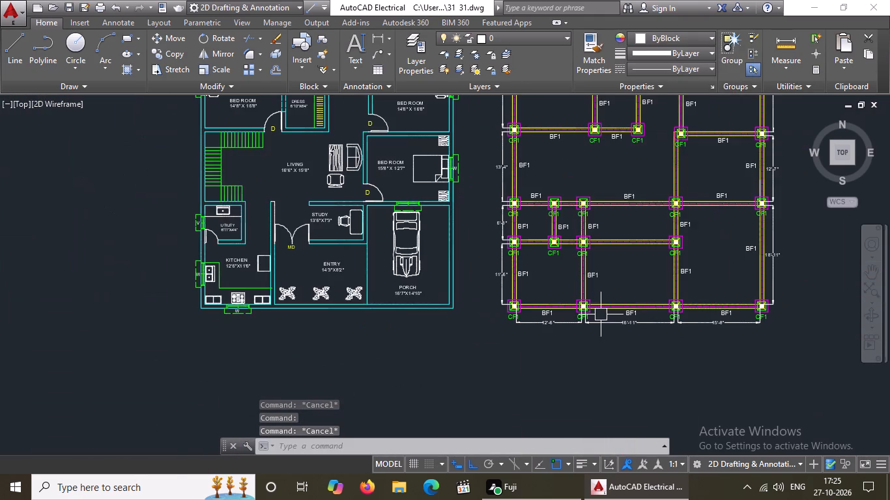
pyautogui.scroll(4, 550, 249)
pyautogui.scroll(-3, 552, 248)
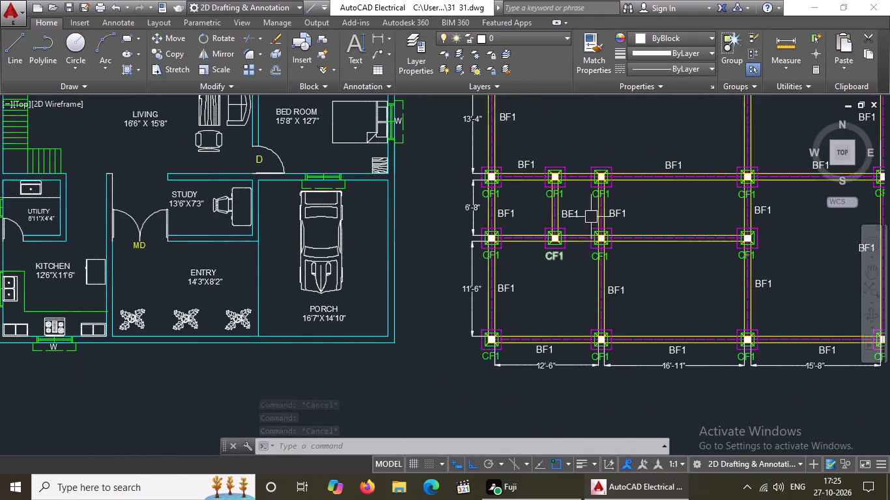
pyautogui.scroll(5, 590, 198)
pyautogui.scroll(-6, 590, 198)
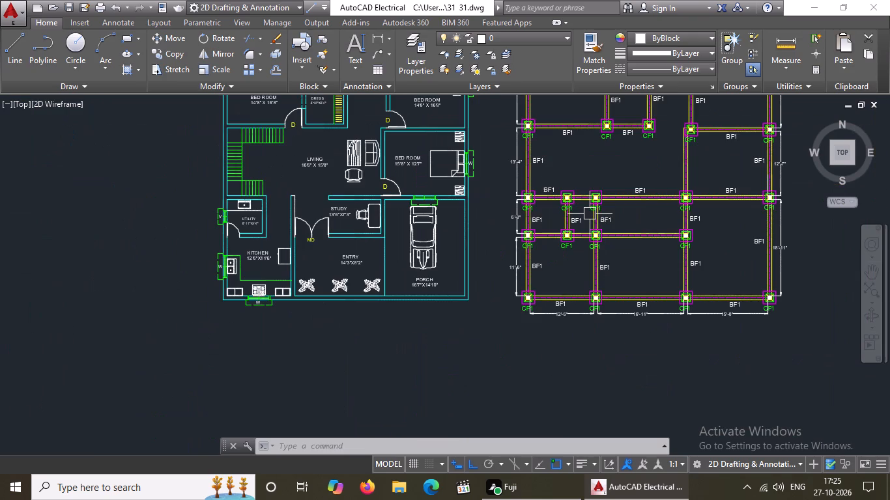
pyautogui.scroll(2, 676, 132)
pyautogui.scroll(-3, 675, 132)
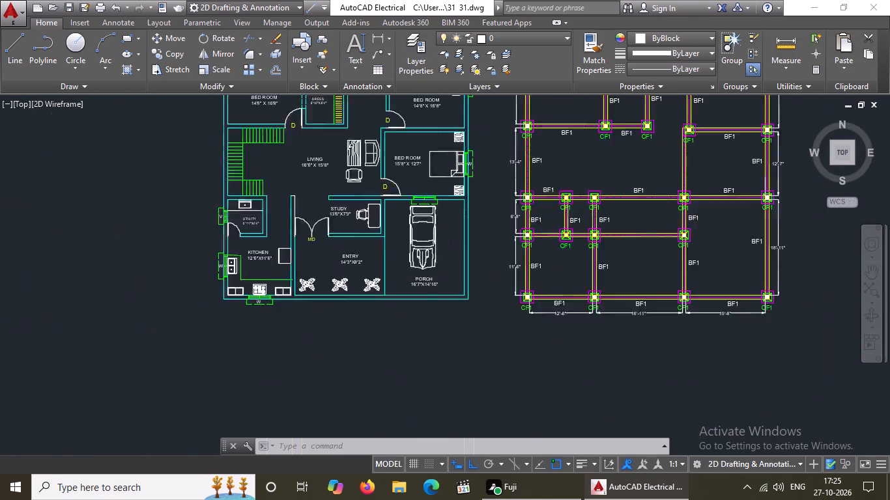
# Change the color of the CF1 label below the first column in the fifth row from the bottom to green.
pyautogui.moveTo(665, 179); pyautogui.dragTo(645, 279, button='middle')
pyautogui.scroll(2, 629, 193)
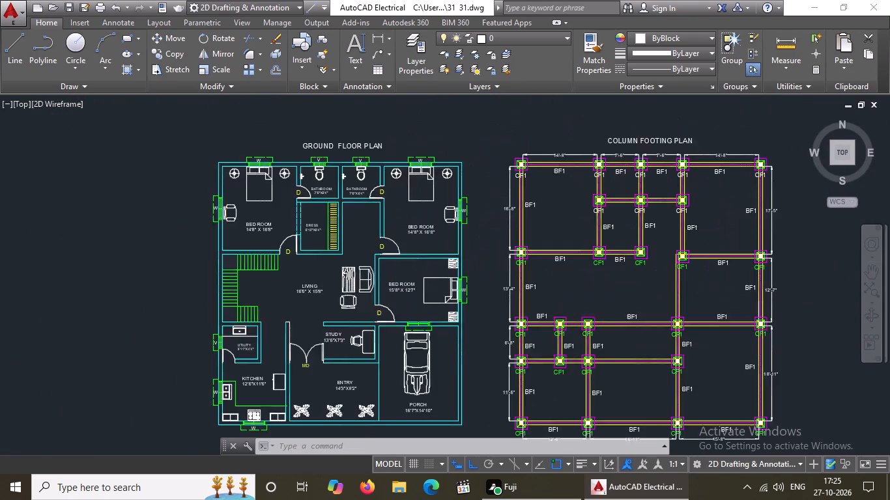
pyautogui.scroll(2, 622, 210)
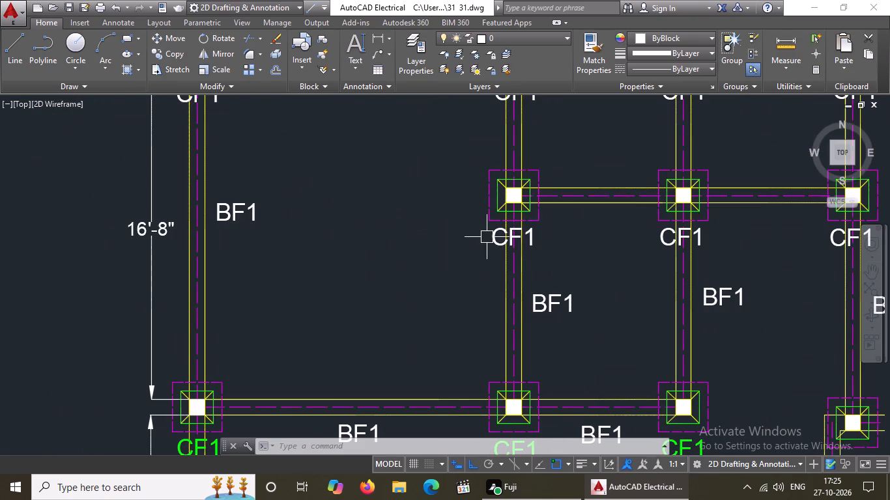
pyautogui.click(495, 236)
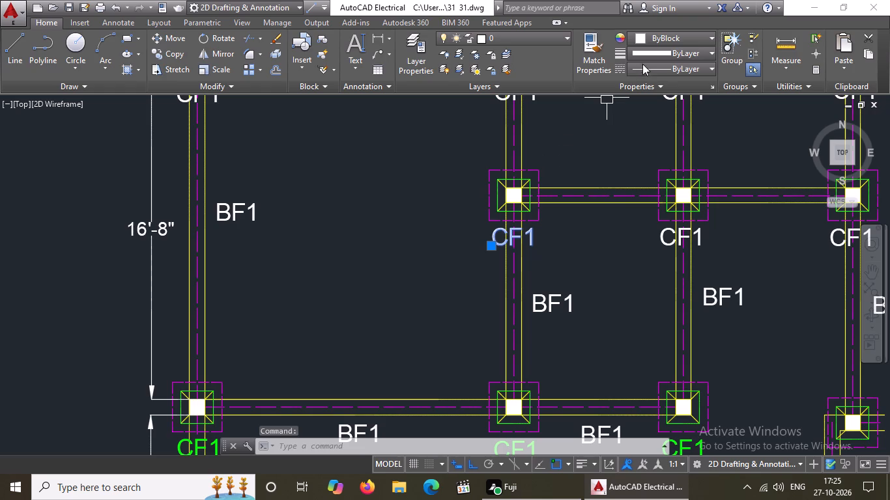
pyautogui.click(663, 37)
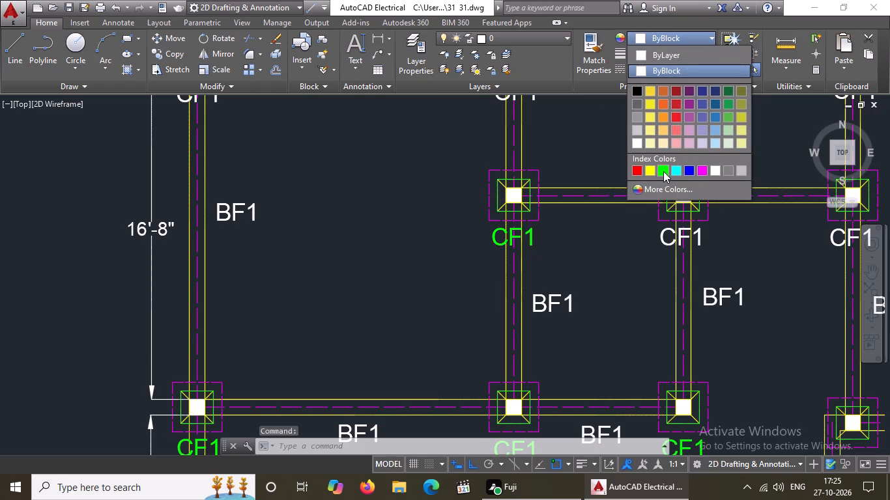
pyautogui.click(663, 171)
pyautogui.press('Escape')
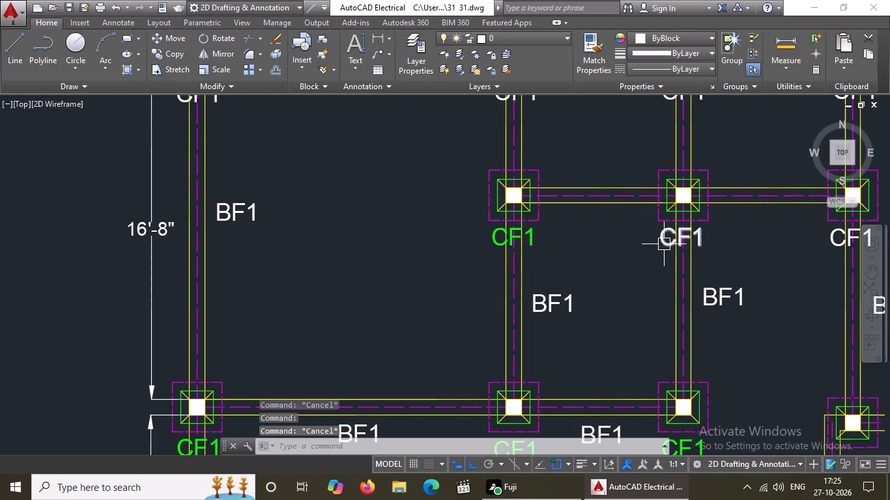
# Change the color of the CF1 label below the second column in the fifth row from the bottom to green.
pyautogui.click(664, 244)
pyautogui.click(682, 43)
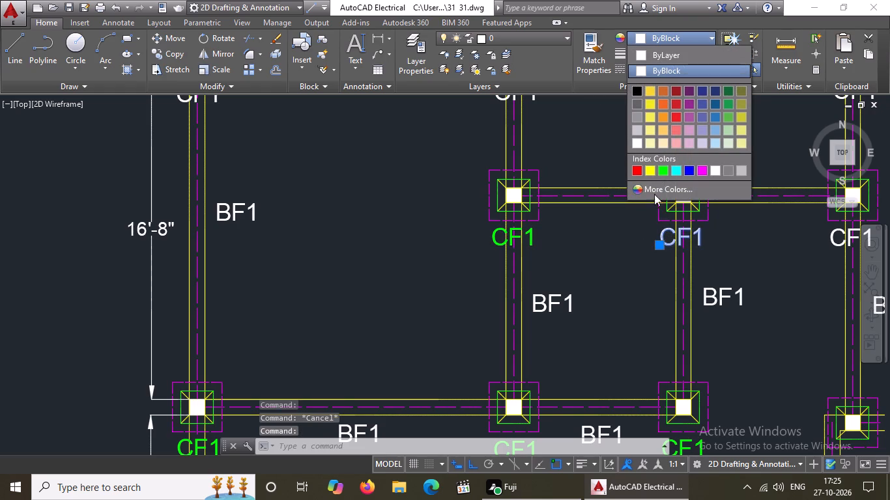
pyautogui.click(663, 170)
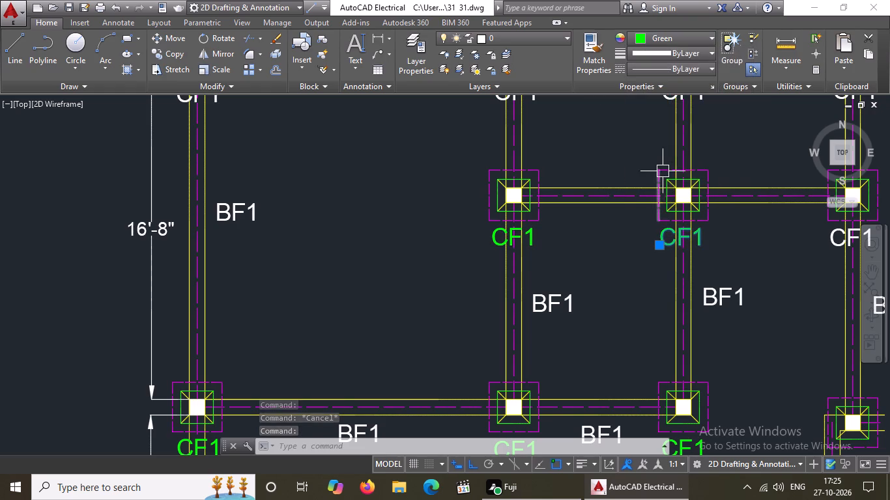
pyautogui.press('Escape')
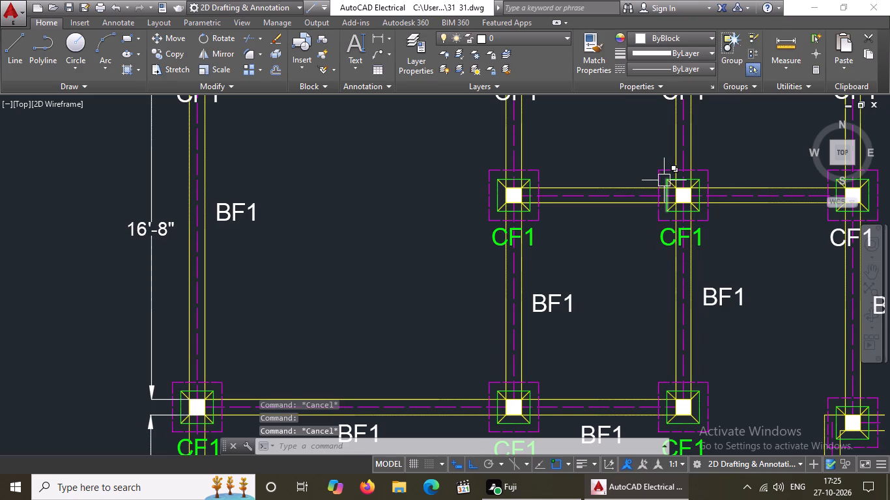
# Change the color of the CF1 label below the third column in the fifth row from the bottom to green.
pyautogui.scroll(-1, 420, 392)
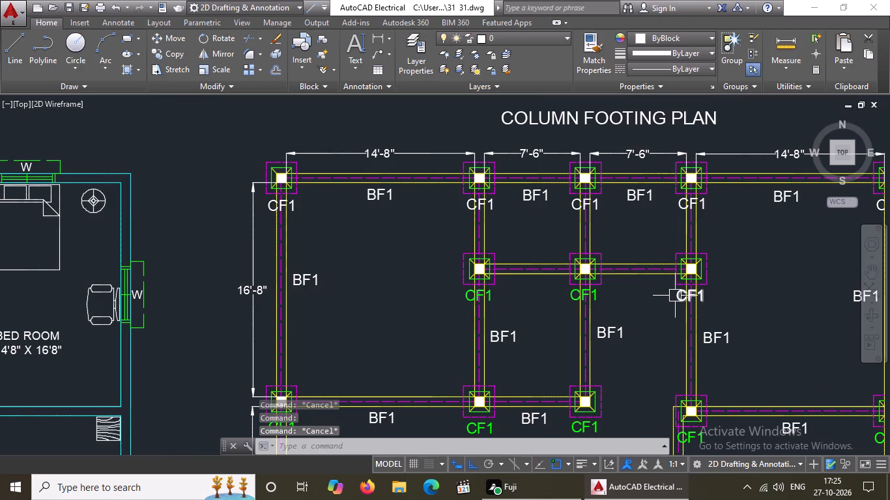
pyautogui.click(678, 299)
pyautogui.click(682, 37)
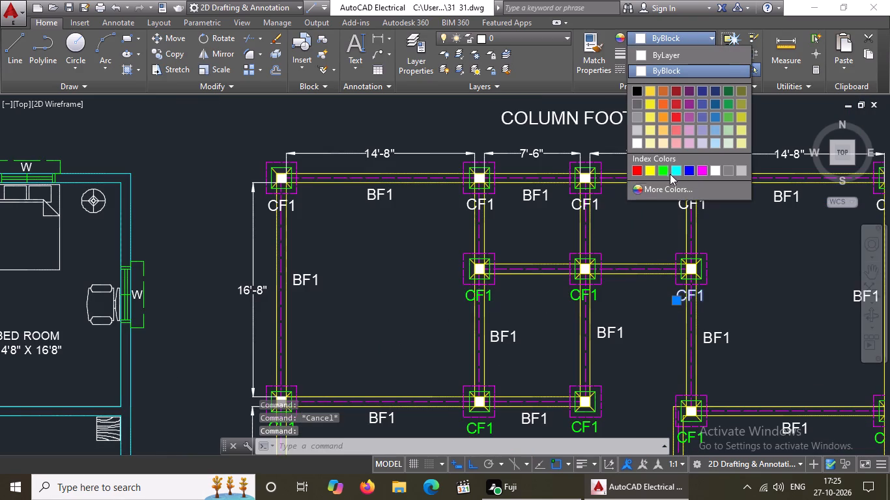
pyautogui.click(664, 169)
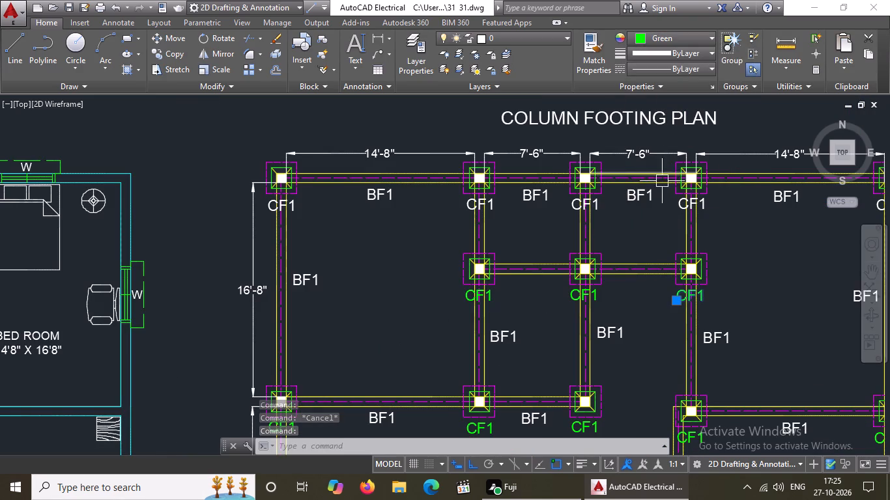
pyautogui.press('Escape')
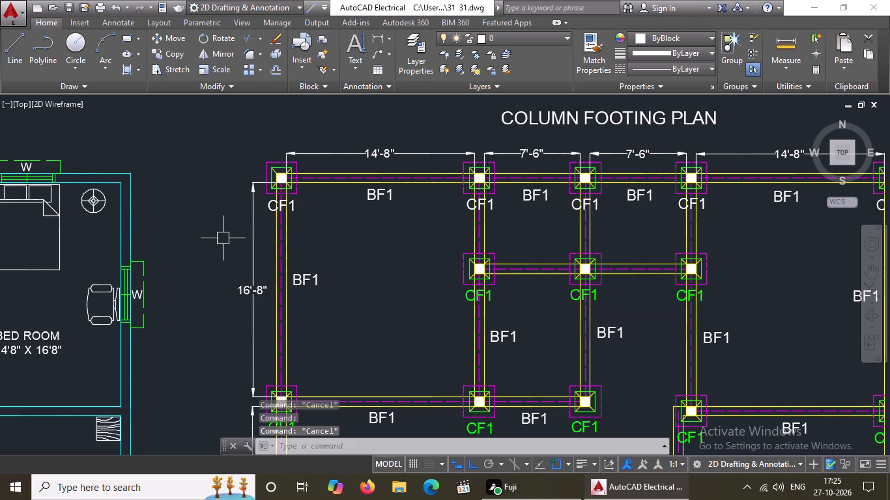
# Change the color of the CF1 label below the first column in the top row to green.
pyautogui.click(270, 208)
pyautogui.press('Escape')
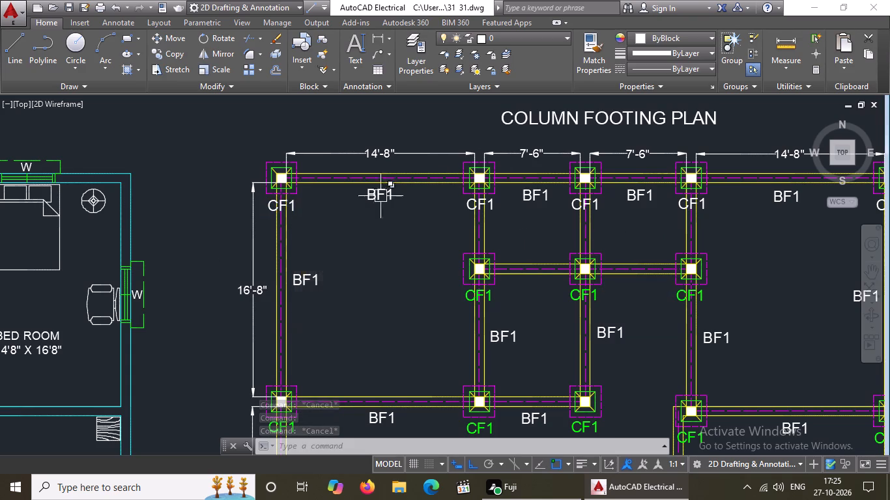
pyautogui.scroll(3, 272, 206)
pyautogui.click(268, 210)
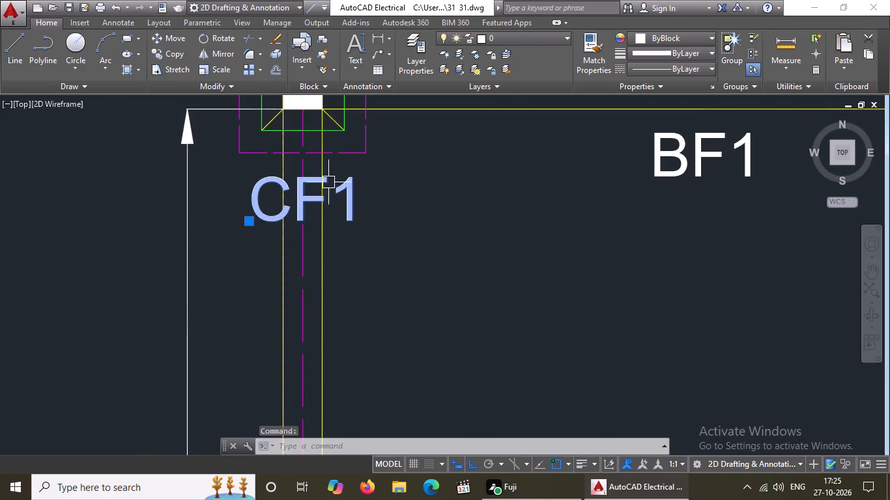
pyautogui.click(693, 35)
pyautogui.click(665, 171)
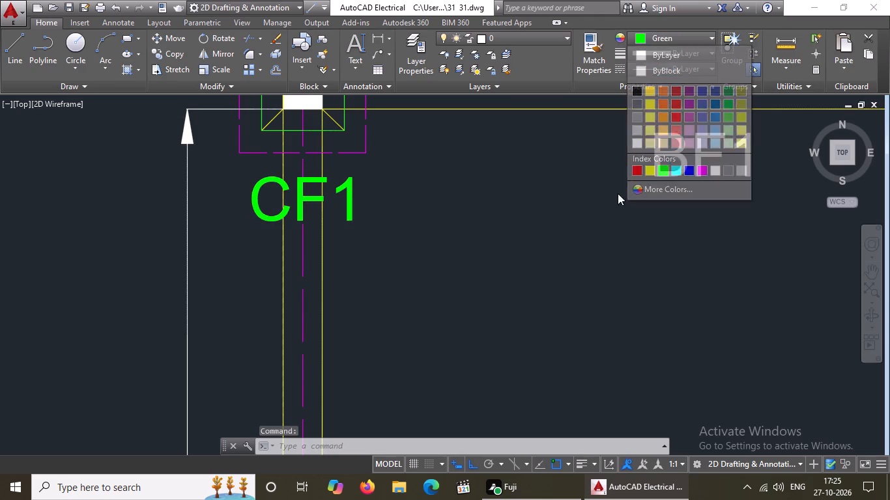
pyautogui.scroll(-4, 294, 269)
pyautogui.press('Escape')
# Change the color of the CF1 label below the second column in the top row to green.
pyautogui.scroll(4, 409, 262)
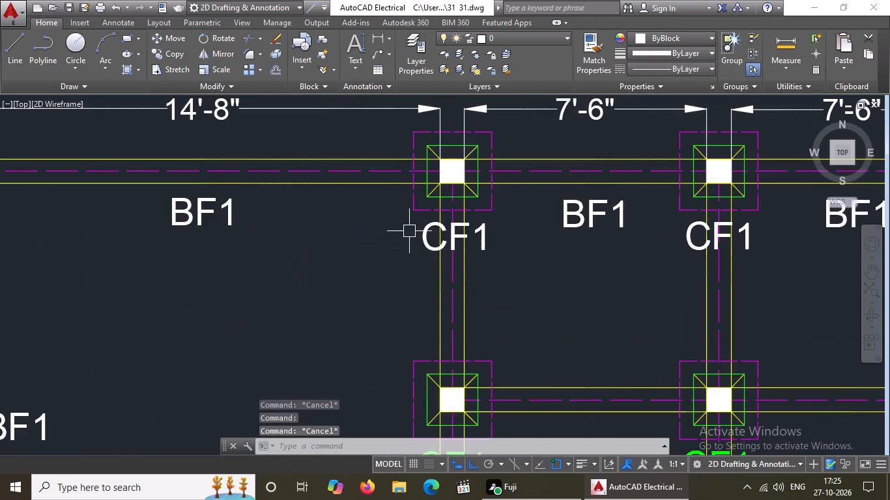
pyautogui.scroll(1, 409, 231)
pyautogui.click(436, 243)
pyautogui.click(665, 40)
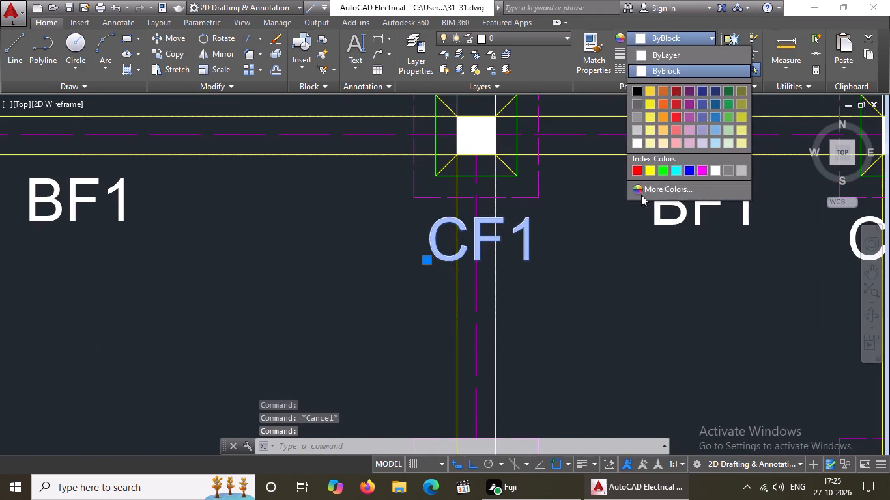
pyautogui.moveTo(641, 201); pyautogui.dragTo(641, 222)
pyautogui.click(691, 39)
pyautogui.click(665, 168)
pyautogui.scroll(-5, 551, 172)
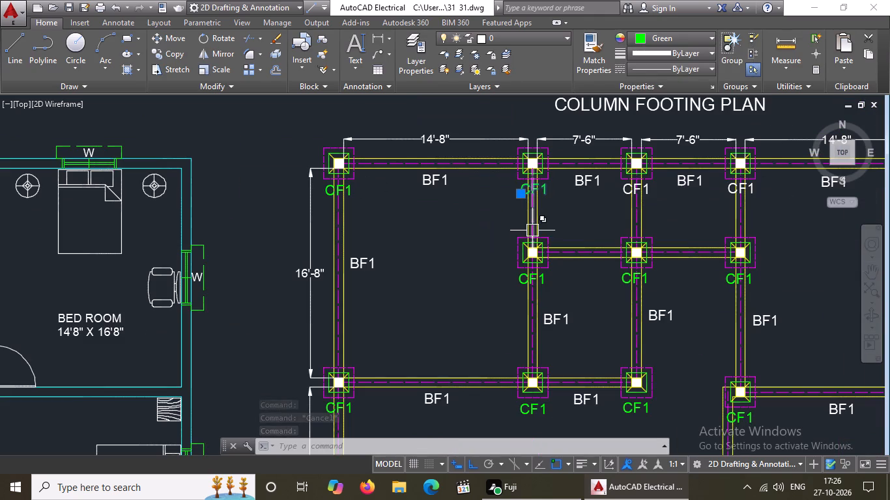
pyautogui.press('Escape')
# Change the color of the CF1 label below the third column in the top row to green.
pyautogui.scroll(3, 628, 192)
pyautogui.click(622, 178)
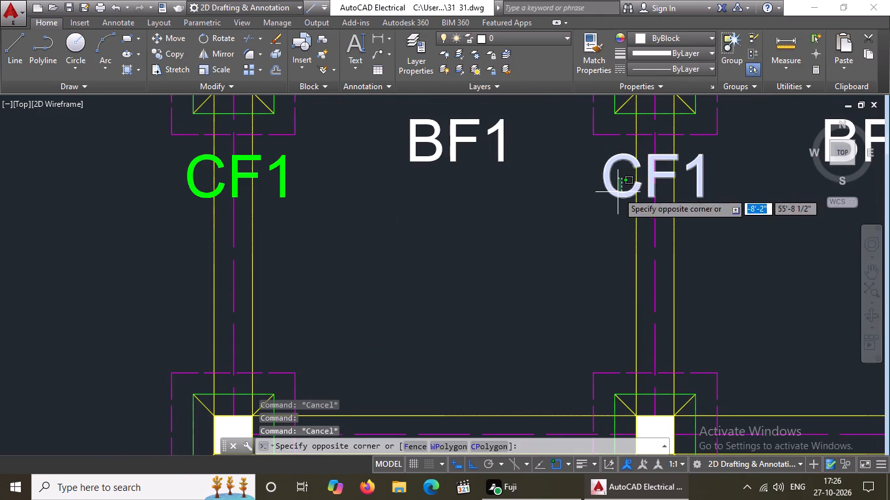
pyautogui.click(618, 192)
pyautogui.click(670, 40)
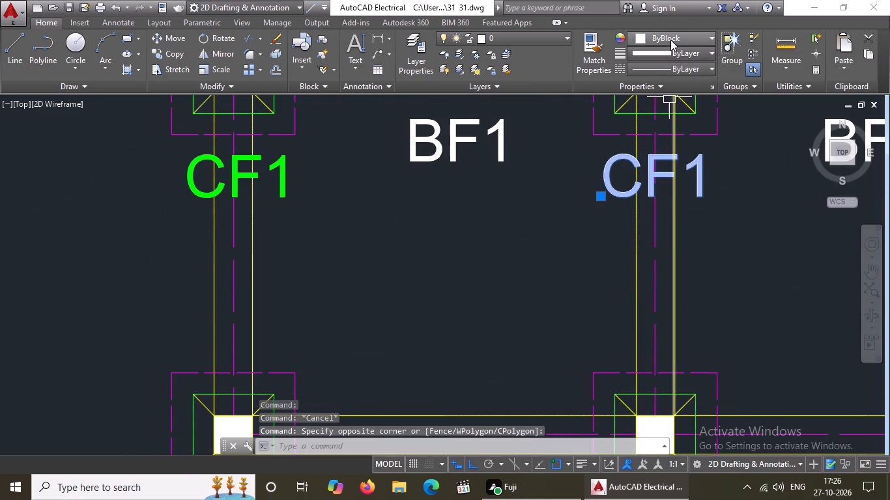
pyautogui.click(662, 169)
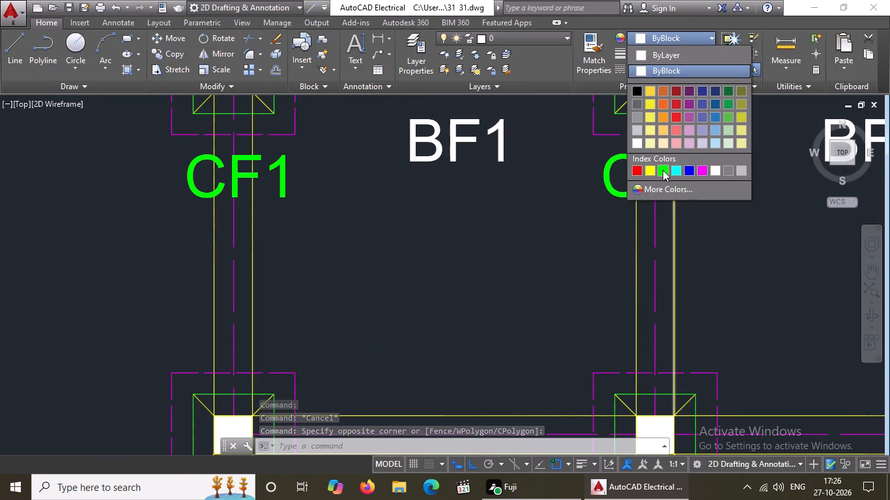
pyautogui.scroll(-3, 566, 196)
pyautogui.press('Escape')
# Change the color of the CF1 label below the fourth column in the top row to green.
pyautogui.scroll(2, 683, 186)
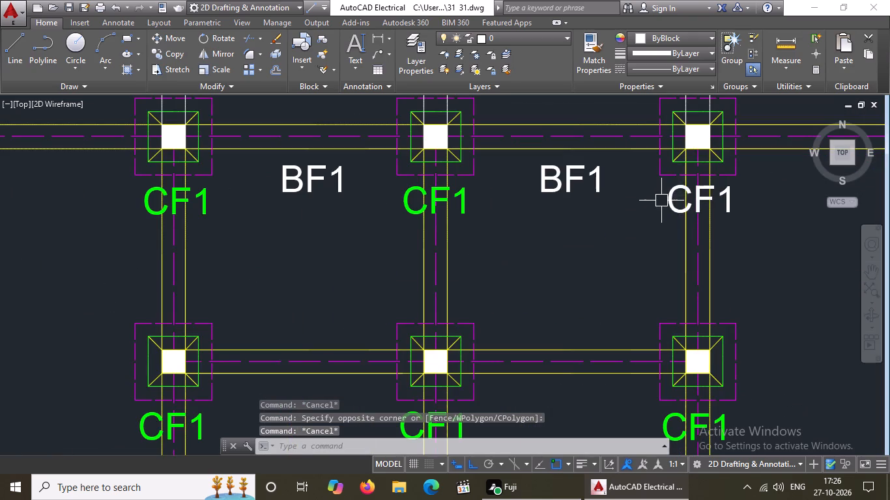
pyautogui.click(678, 201)
pyautogui.click(679, 38)
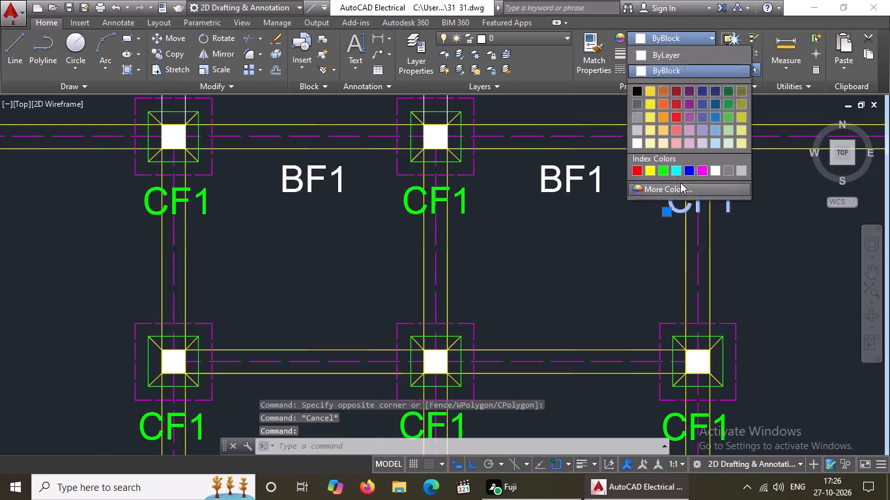
pyautogui.click(660, 167)
pyautogui.scroll(-3, 650, 180)
pyautogui.press('Escape')
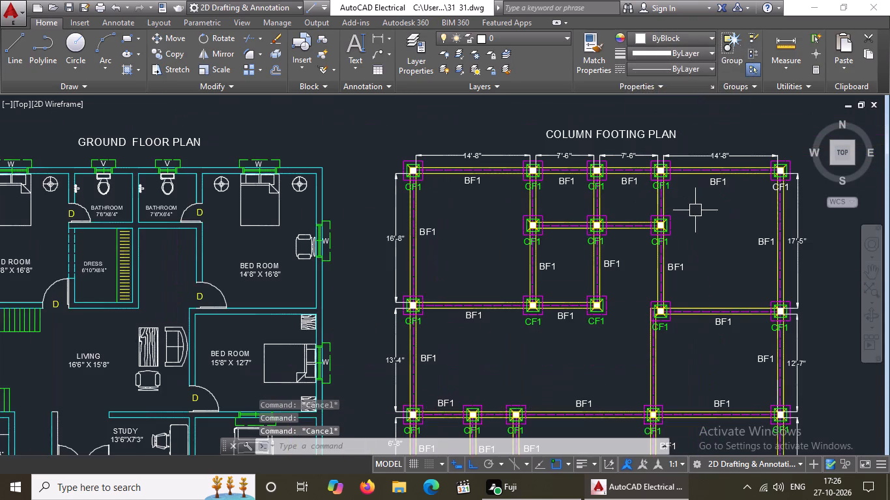
# Change the color of the CF1 label below the fifth, last column in the top row to green.
pyautogui.scroll(3, 792, 191)
pyautogui.click(710, 180)
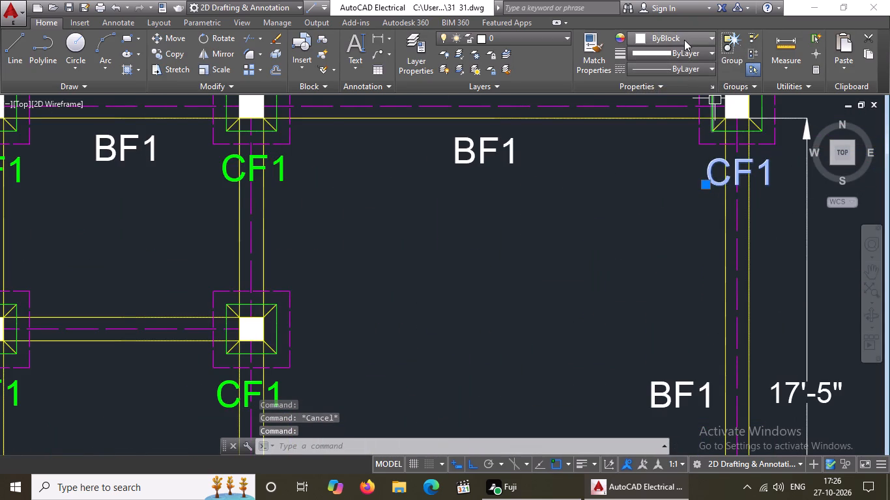
pyautogui.click(684, 40)
pyautogui.click(662, 170)
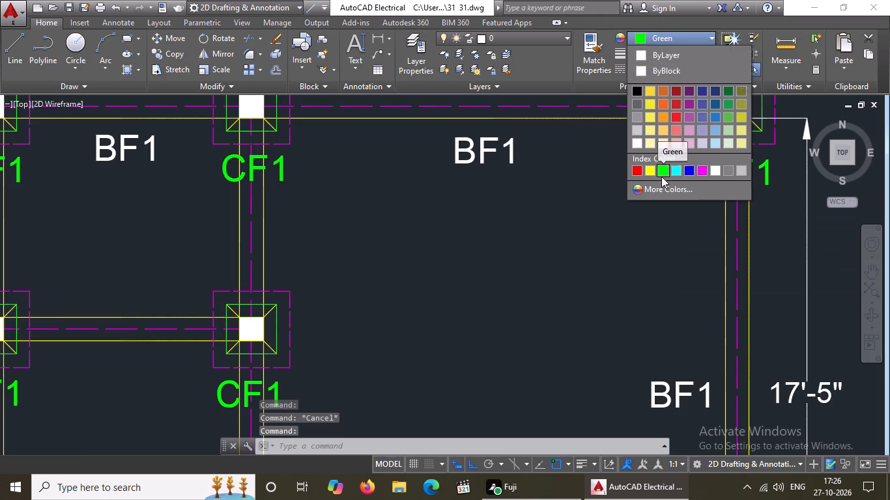
pyautogui.scroll(-4, 648, 221)
pyautogui.press('Escape')
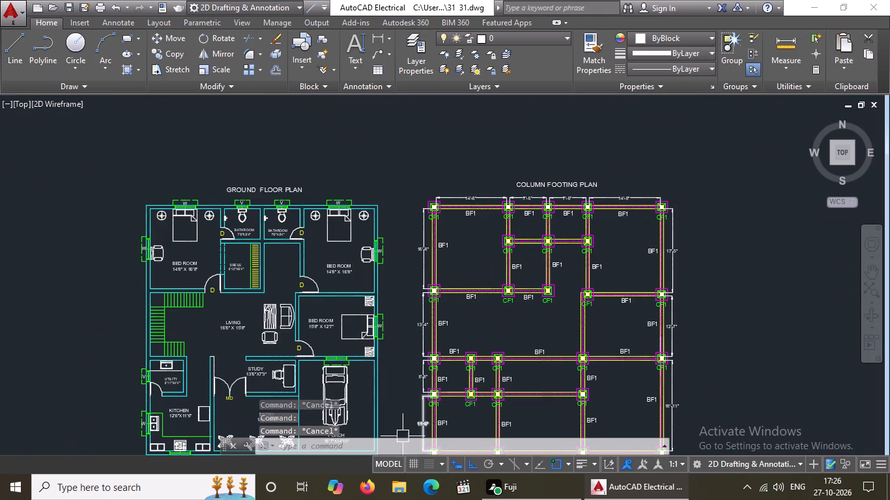
# Change the color of the BF1 label below the bottom beam's first span, the 12'-6" one, to magenta.
pyautogui.scroll(-2, 522, 342)
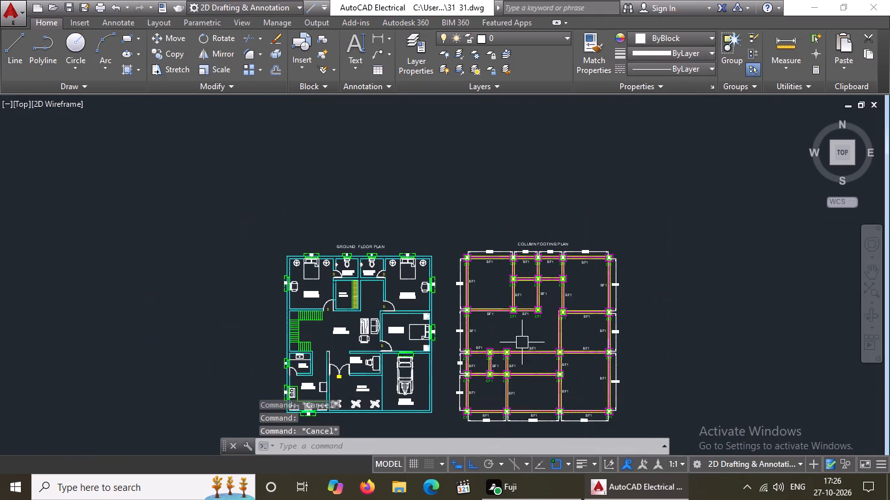
pyautogui.scroll(2, 501, 436)
pyautogui.scroll(2, 426, 406)
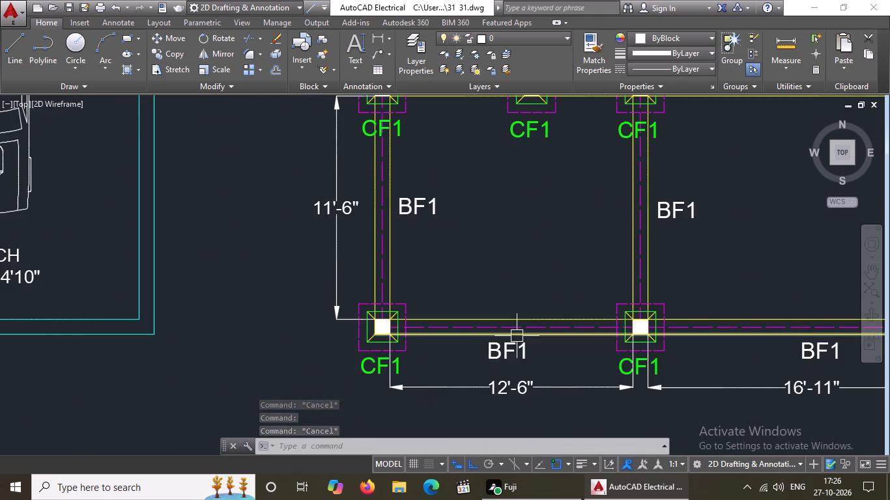
pyautogui.click(508, 356)
pyautogui.click(678, 35)
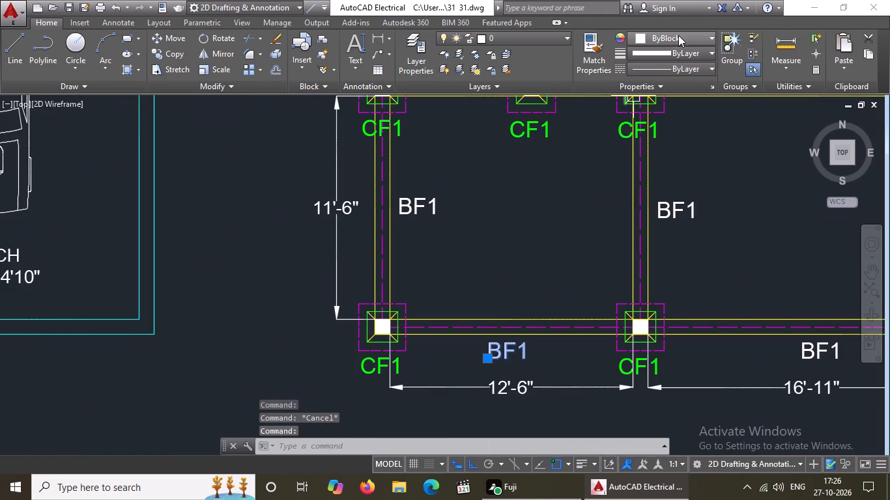
pyautogui.click(704, 167)
pyautogui.press('Escape')
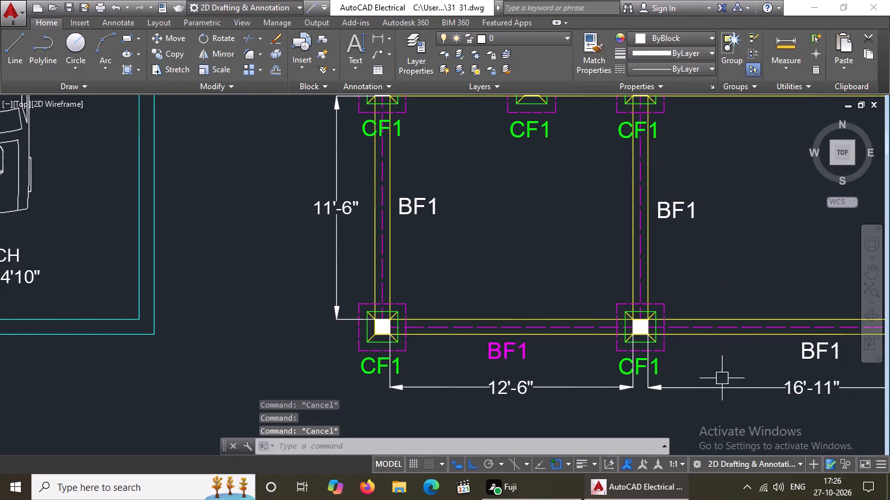
# Change the color of the BF1 label below the bottom beam's middle span, the 16'-11" one, to magenta.
pyautogui.click(810, 358)
pyautogui.click(693, 31)
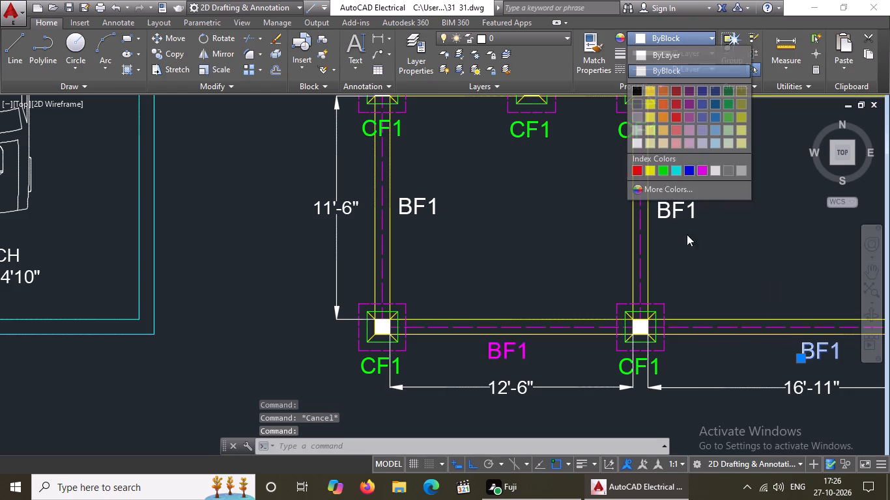
pyautogui.click(701, 169)
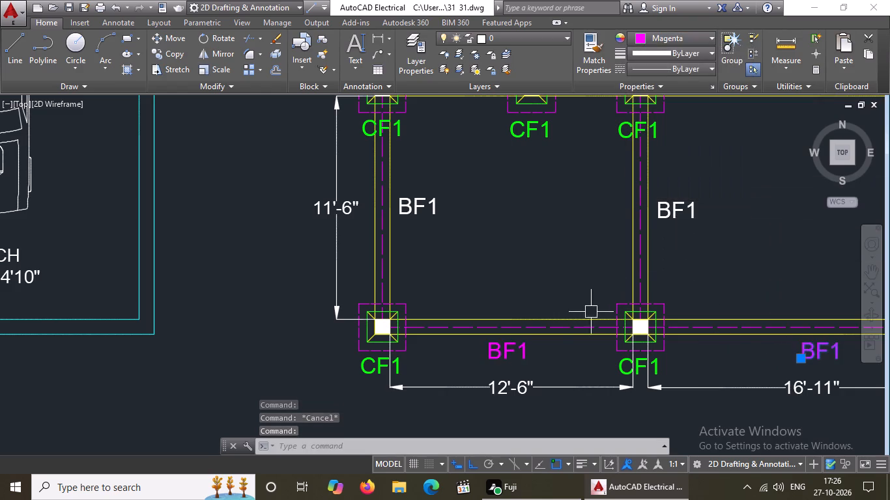
pyautogui.press('Escape')
# Change the color of the BF1 label below the bottom beam's last span, the 15'-8" one, to magenta.
pyautogui.scroll(-2, 522, 342)
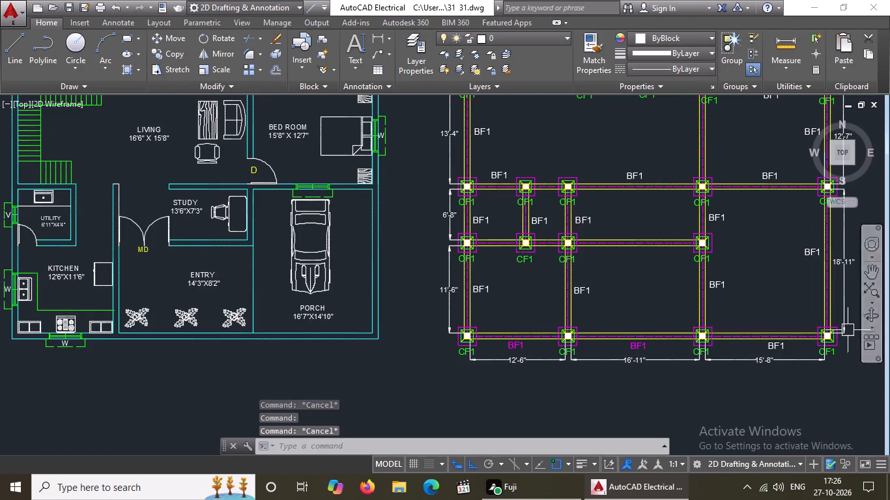
pyautogui.scroll(-2, 779, 341)
pyautogui.scroll(3, 814, 327)
pyautogui.click(659, 404)
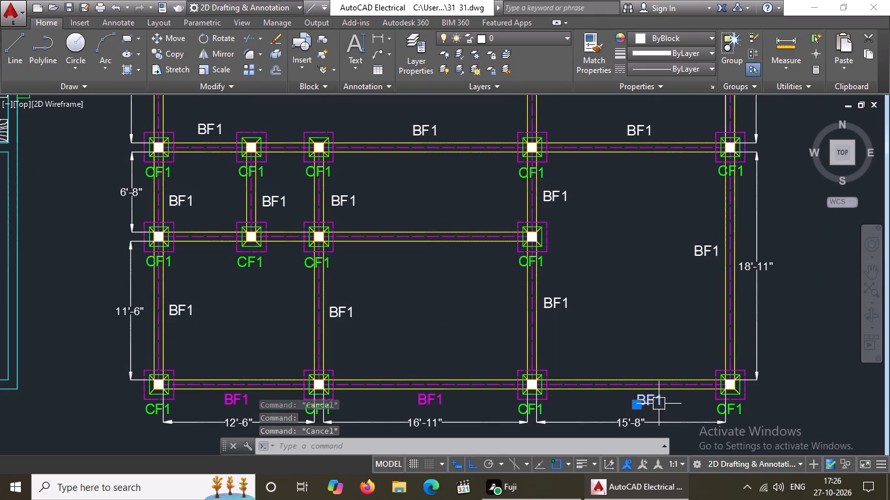
pyautogui.click(659, 38)
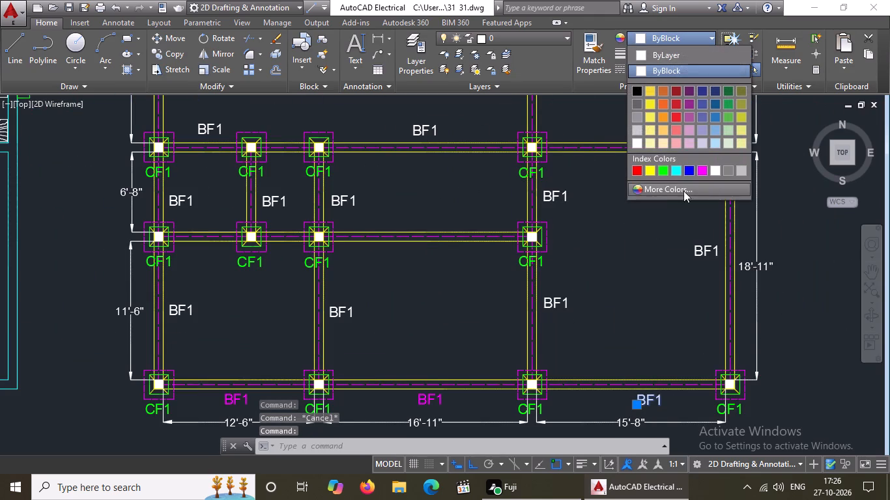
pyautogui.click(703, 168)
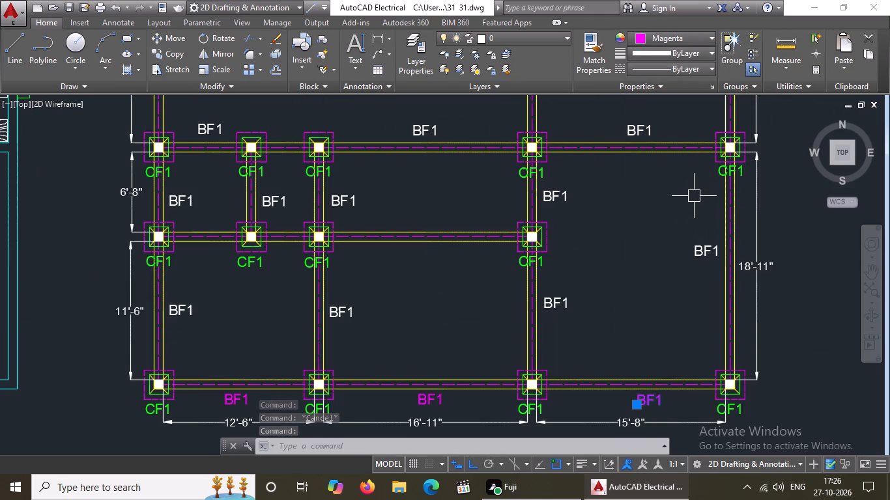
pyautogui.press('Escape')
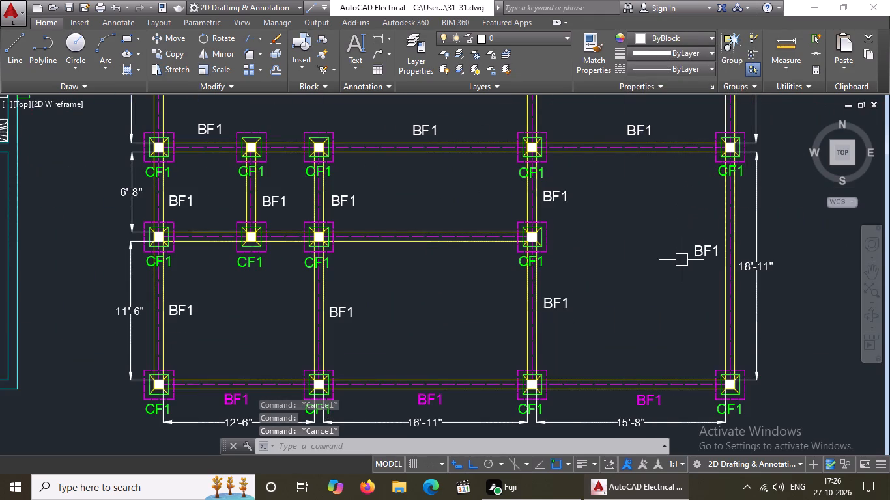
# Change the color of the BF1 label beside the outer vertical beam of the 18'-11" span to magenta.
pyautogui.click(706, 251)
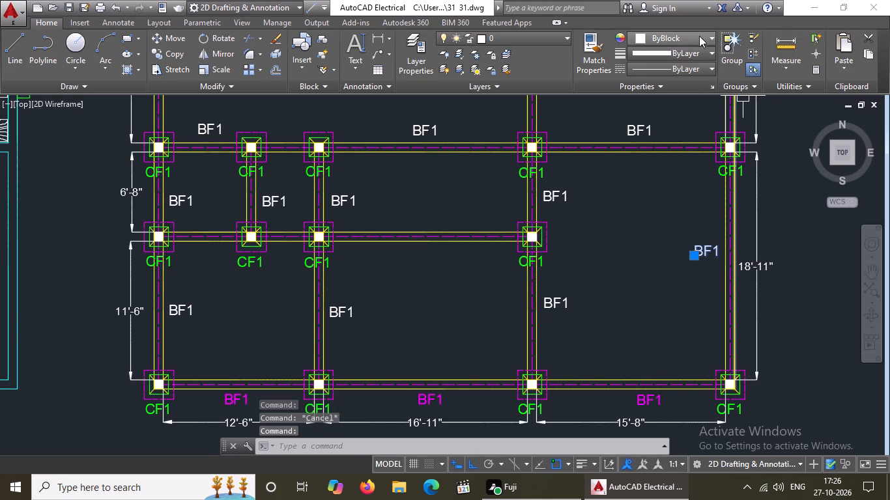
pyautogui.click(699, 34)
pyautogui.click(703, 171)
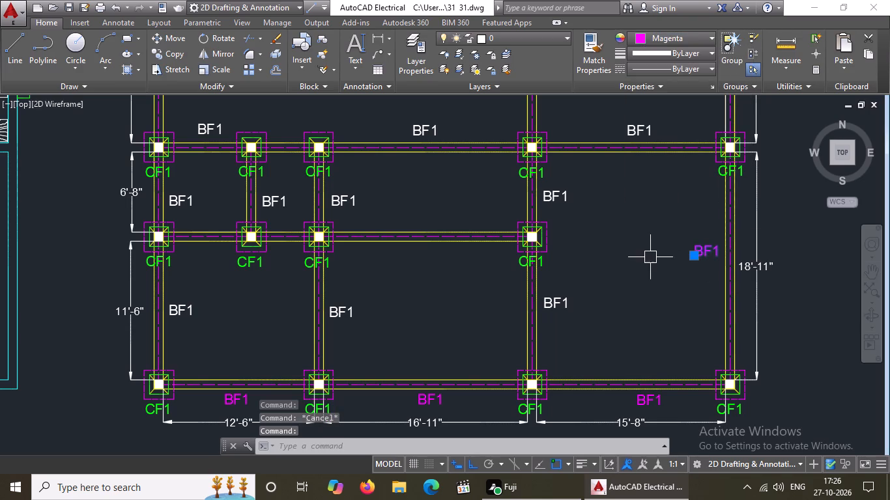
pyautogui.press('Escape')
# Change the color of the BF1 label beside the vertical beam above the third column of the bottom row to magenta.
pyautogui.click(560, 296)
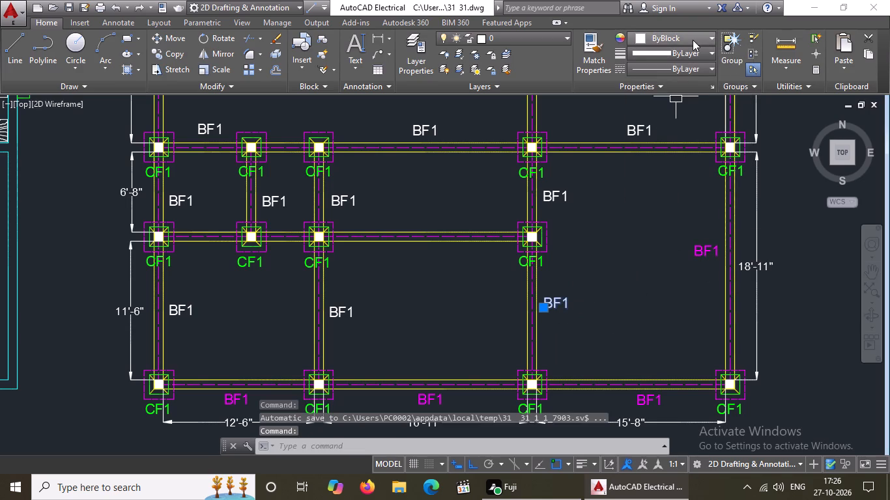
pyautogui.click(693, 39)
pyautogui.moveTo(700, 169); pyautogui.dragTo(701, 178)
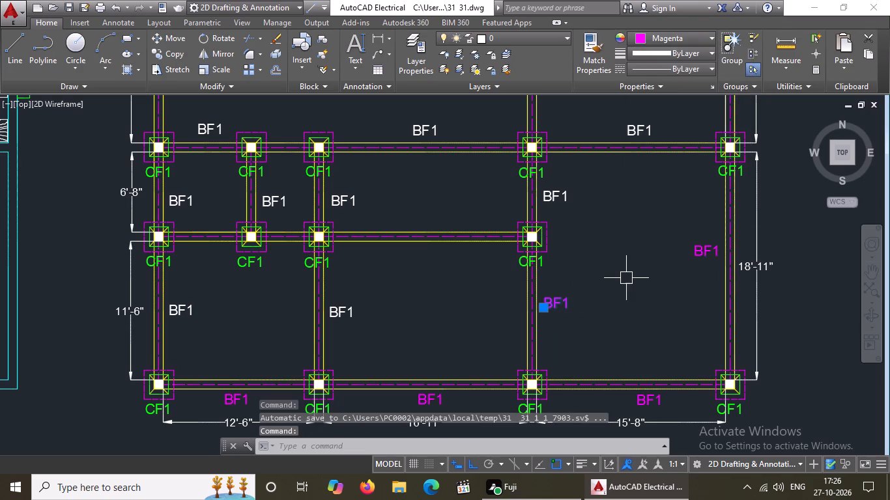
pyautogui.press('Escape')
# Change the color of the BF1 label beside the vertical beam above the second column of the bottom row to magenta.
pyautogui.click(349, 308)
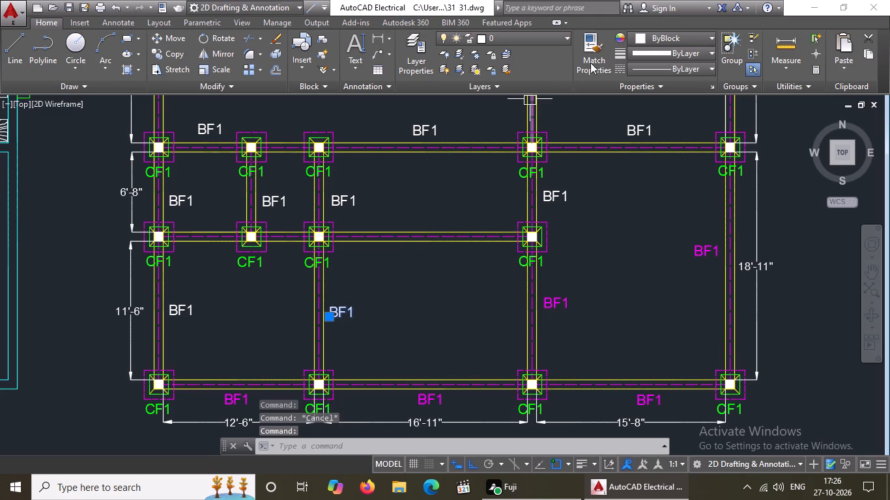
pyautogui.click(661, 38)
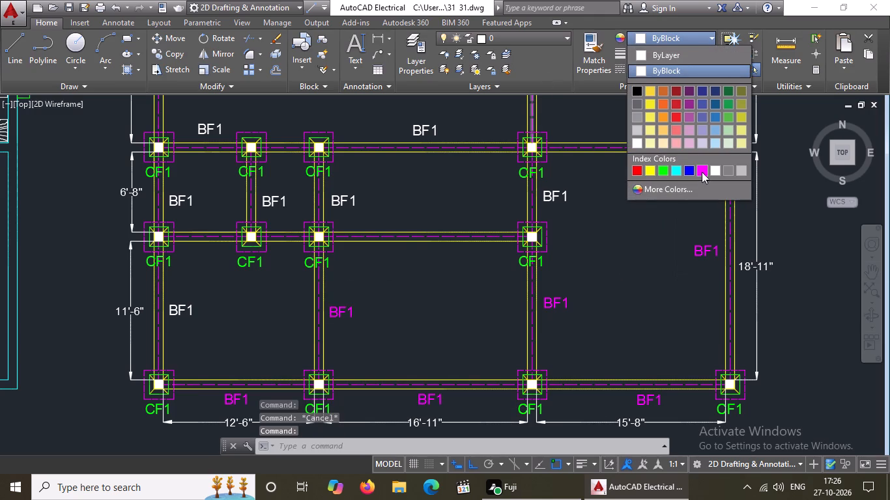
pyautogui.click(702, 171)
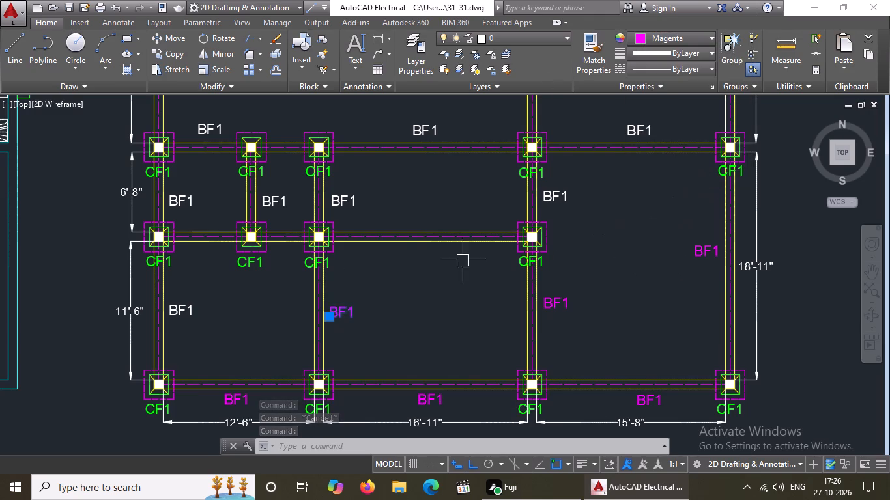
# Change the color of the BF1 label beside the vertical beam above the first column of the bottom row to magenta.
pyautogui.click(190, 312)
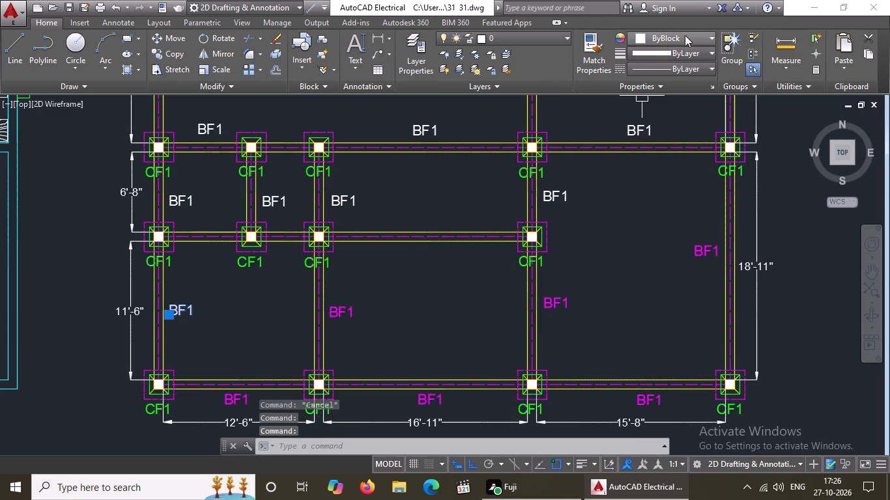
pyautogui.click(685, 35)
pyautogui.click(704, 171)
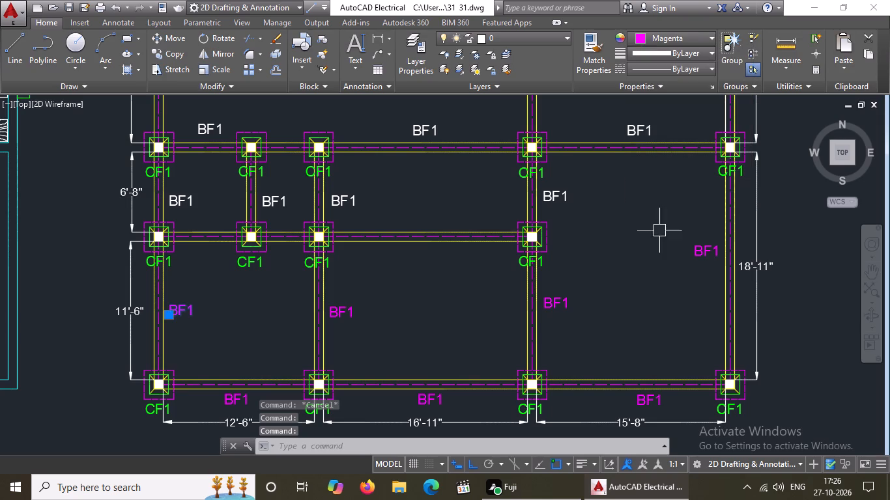
pyautogui.press('Escape')
# Change the color of the BF1 label beside the outer vertical beam of the 6'-8" span to magenta.
pyautogui.scroll(-1, 586, 294)
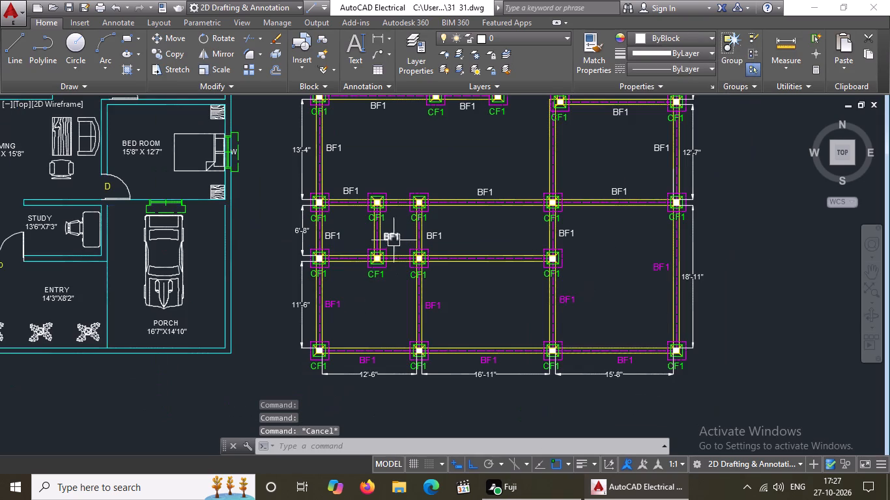
pyautogui.scroll(2, 352, 238)
pyautogui.click(292, 227)
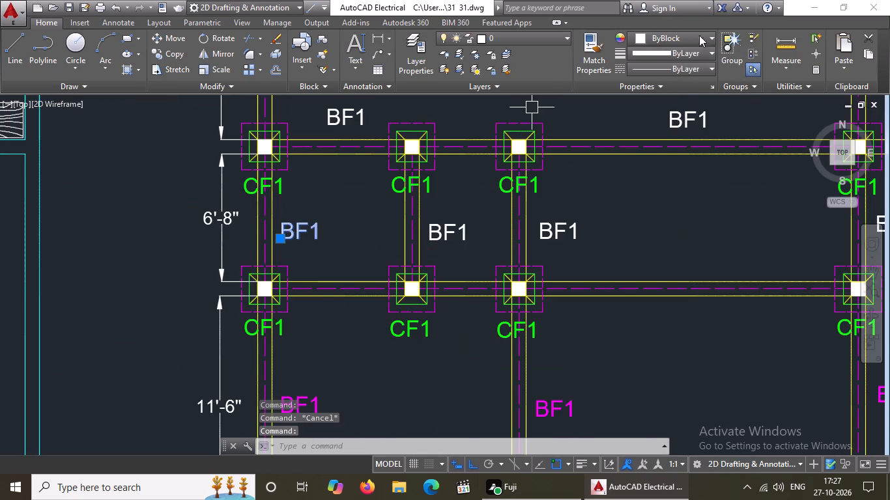
pyautogui.click(695, 40)
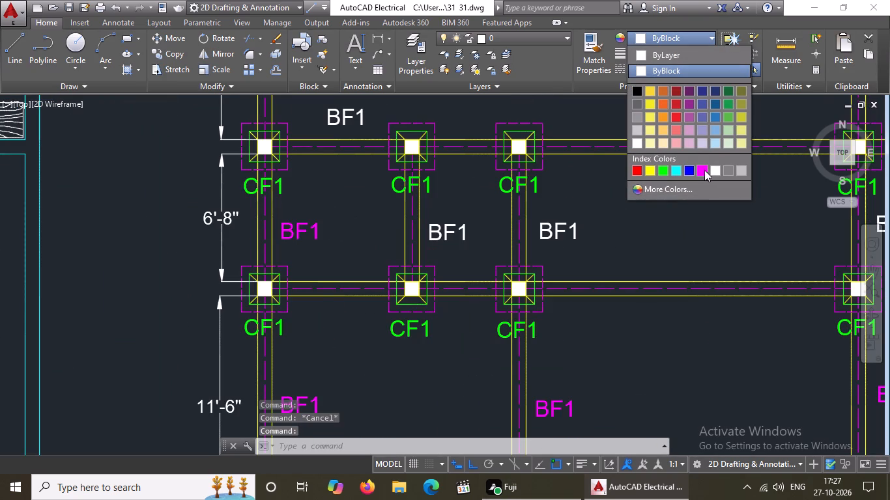
pyautogui.click(704, 170)
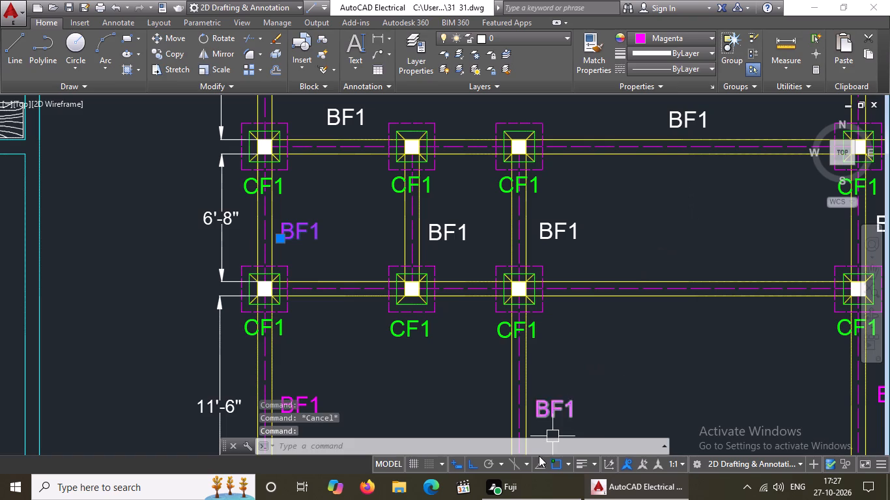
pyautogui.press('Escape')
# Change the color of the BF1 label beside the second vertical beam of the 6'-8" span to magenta.
pyautogui.click(434, 229)
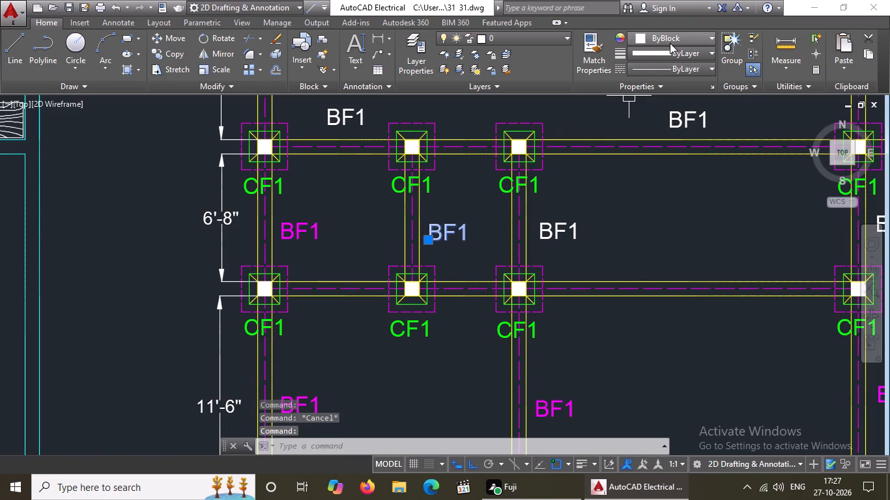
pyautogui.click(670, 41)
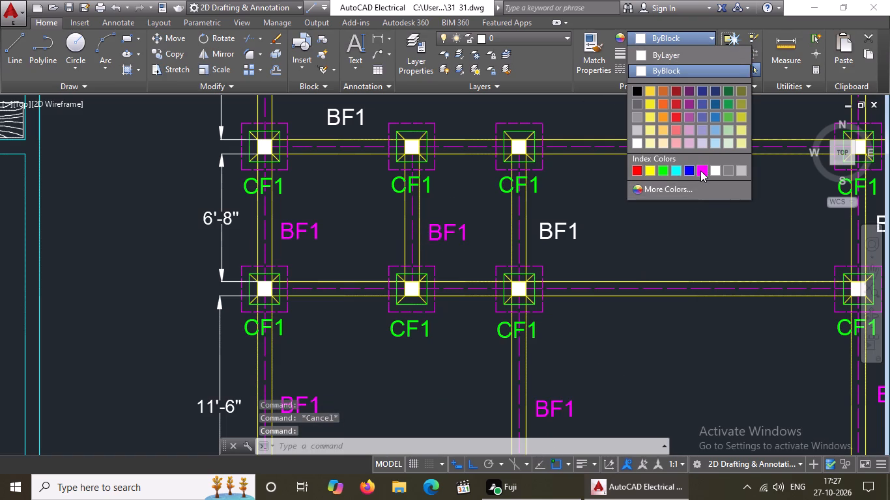
pyautogui.click(700, 171)
pyautogui.press('Escape')
# Change the color of the BF1 label beside the third vertical beam of the 6'-8" span to magenta.
pyautogui.click(560, 222)
pyautogui.click(704, 35)
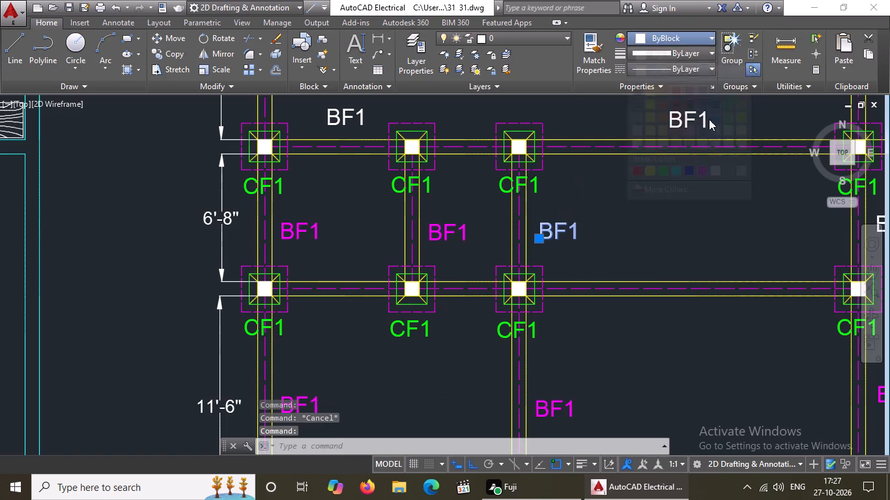
pyautogui.click(705, 169)
pyautogui.scroll(-3, 566, 232)
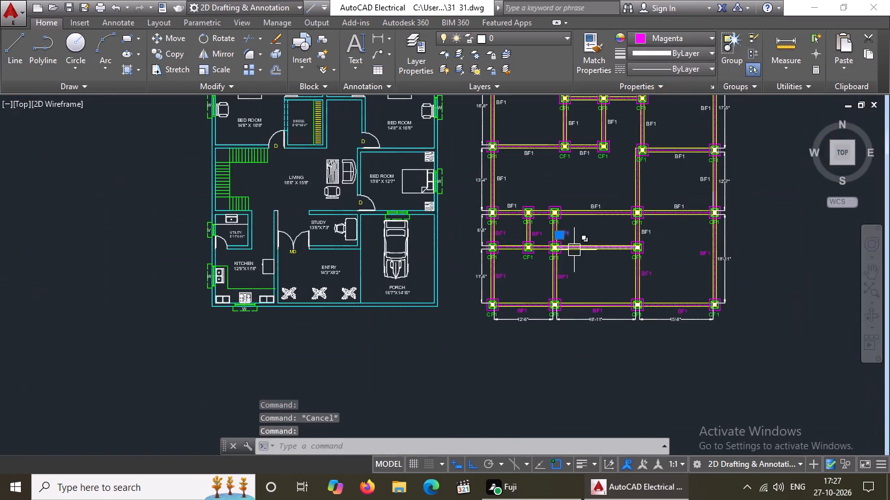
pyautogui.press('Escape')
# Change the color of the BF1 label beside the fourth vertical beam, level with the 6'-8" span, to magenta.
pyautogui.scroll(2, 647, 219)
pyautogui.click(640, 249)
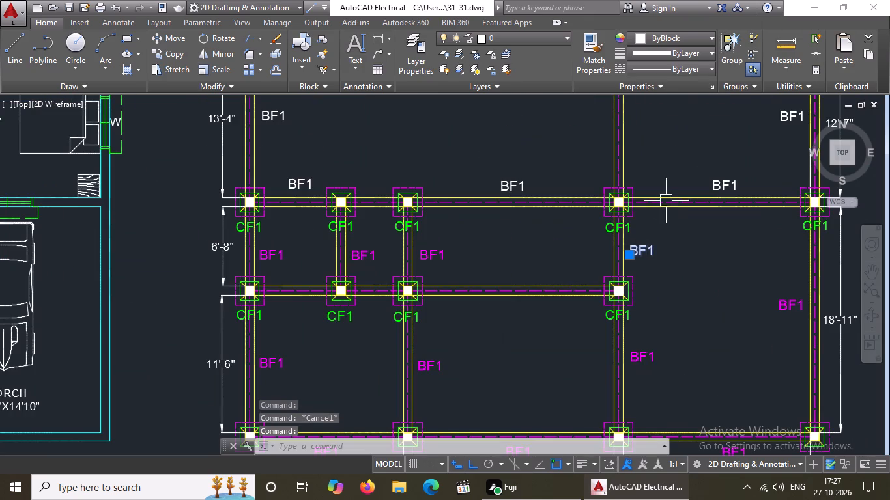
pyautogui.click(684, 35)
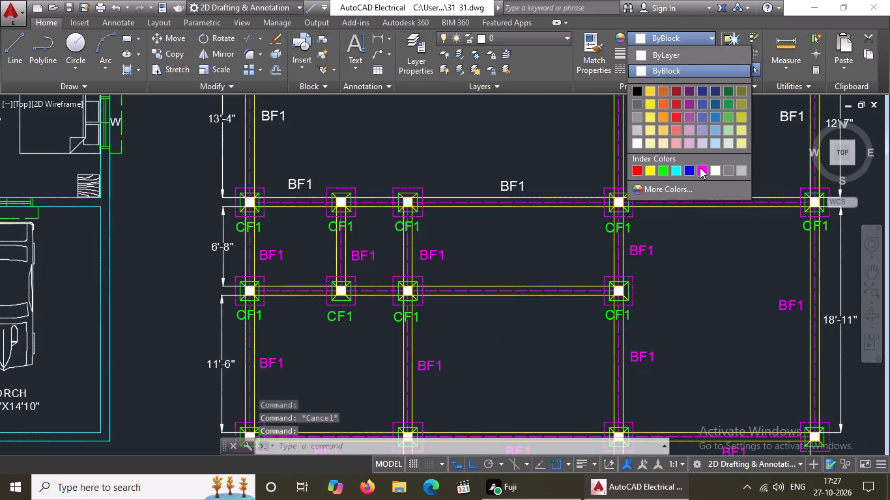
pyautogui.click(700, 167)
pyautogui.scroll(-2, 622, 317)
pyautogui.press('Escape')
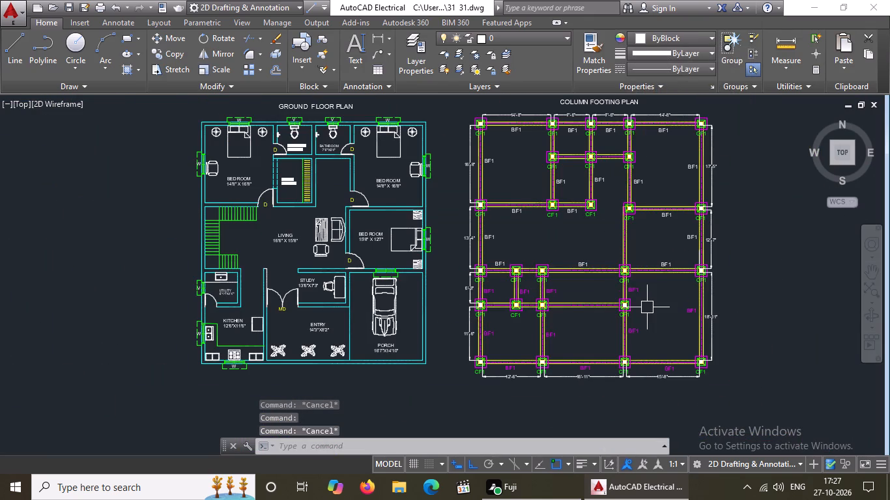
# Change the color of the BF1 label between the first and second footings along the top of the 6'-8" span to magenta.
pyautogui.scroll(3, 467, 262)
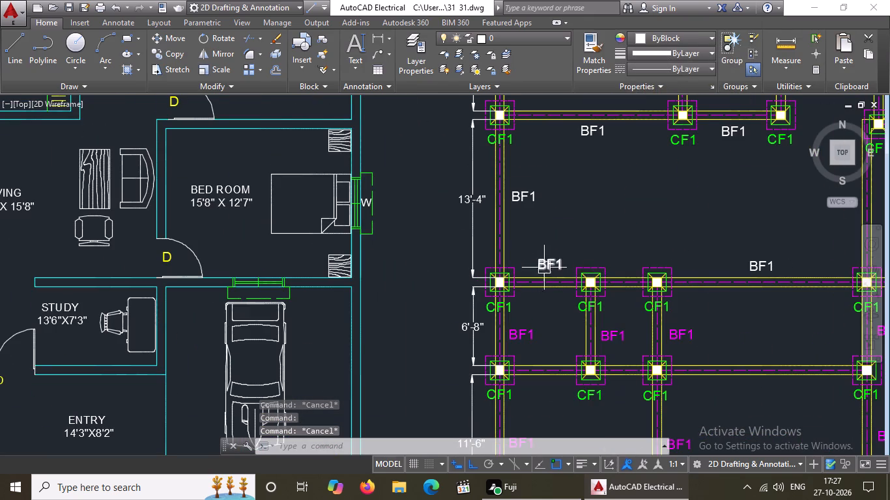
pyautogui.click(546, 264)
pyautogui.click(655, 35)
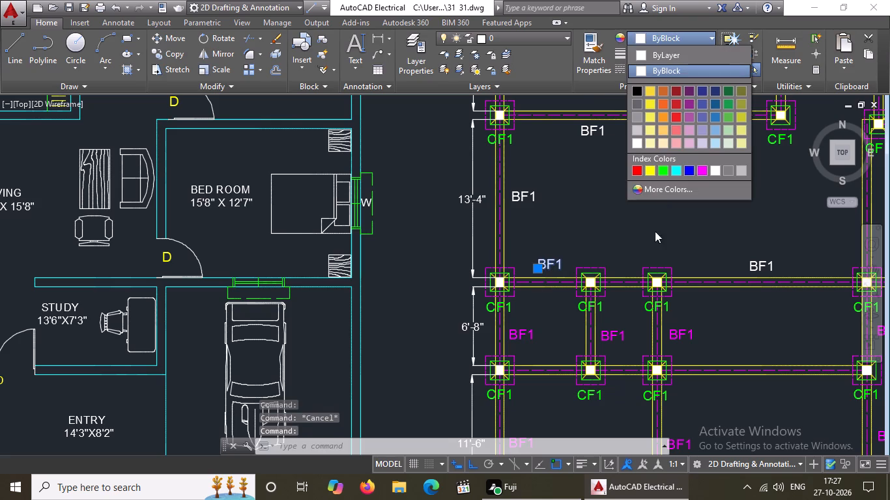
pyautogui.click(702, 165)
pyautogui.press('Escape')
pyautogui.scroll(-3, 560, 199)
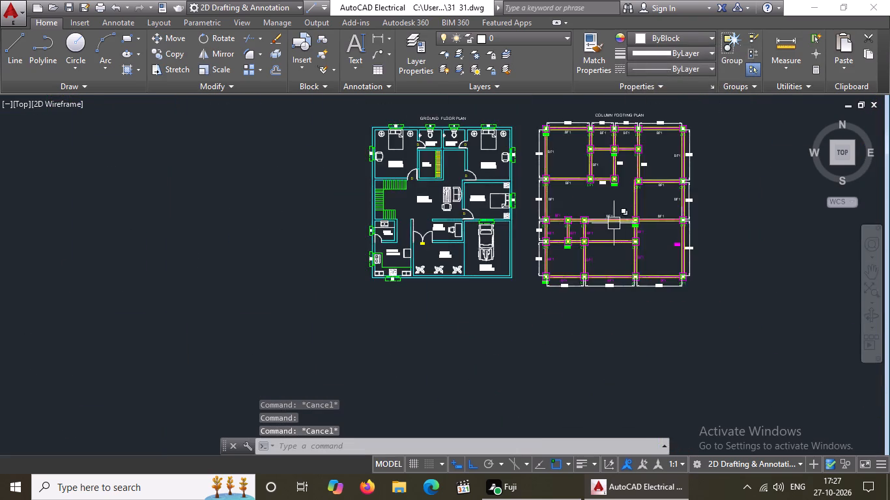
# Change the color of the BF1 label between the third and fourth footings along the top of the 6'-8" span to magenta.
pyautogui.scroll(4, 614, 223)
pyautogui.click(590, 179)
pyautogui.click(677, 34)
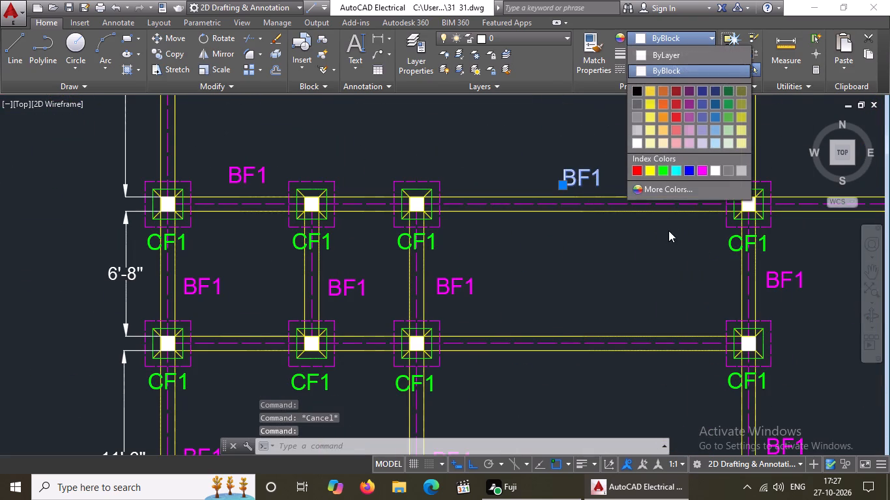
pyautogui.click(700, 171)
pyautogui.scroll(-4, 539, 189)
pyautogui.press('Escape')
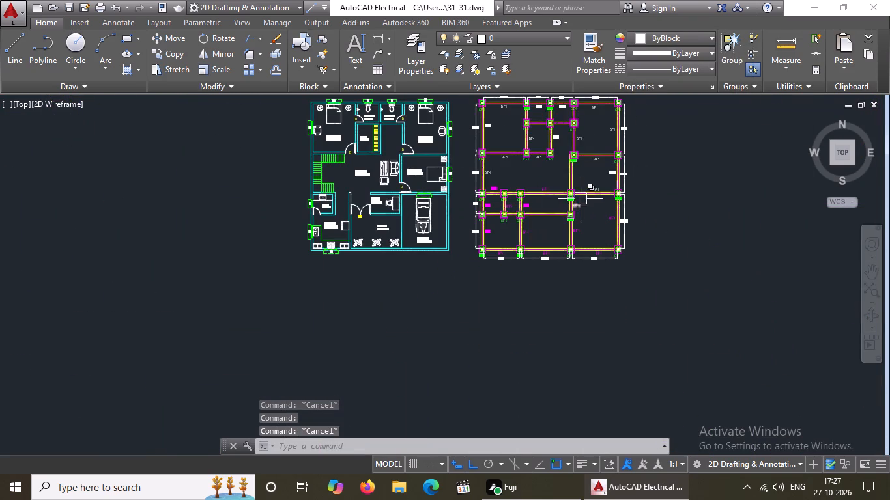
# Change the color of the BF1 label above the horizontal beam at the top of the 18'-11" span to magenta.
pyautogui.scroll(4, 586, 193)
pyautogui.click(622, 175)
pyautogui.click(656, 36)
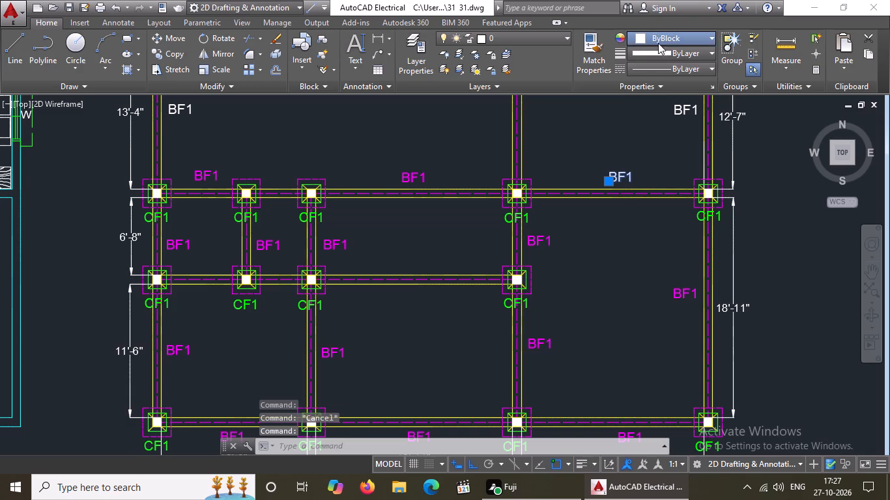
pyautogui.click(702, 168)
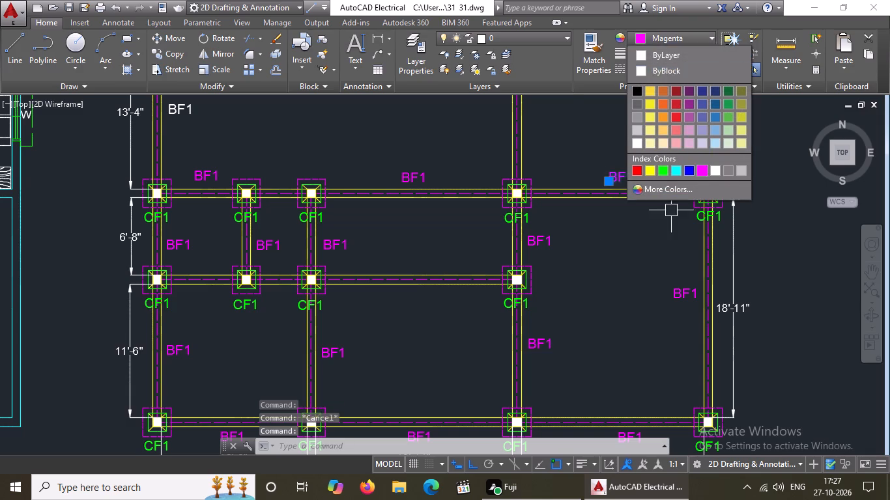
pyautogui.scroll(-3, 610, 234)
pyautogui.press('Escape')
# Change the color of the BF1 label beside the outer vertical beam of the 13'-4" span to magenta.
pyautogui.scroll(4, 501, 214)
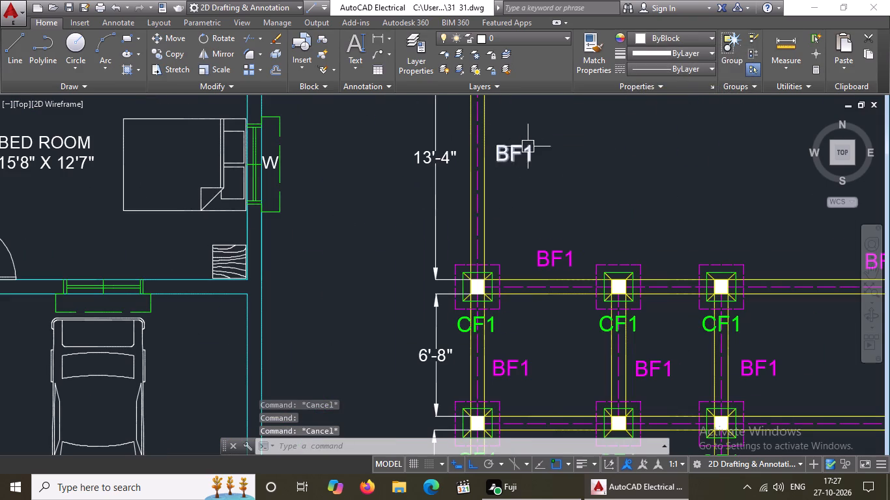
pyautogui.click(528, 146)
pyautogui.click(694, 42)
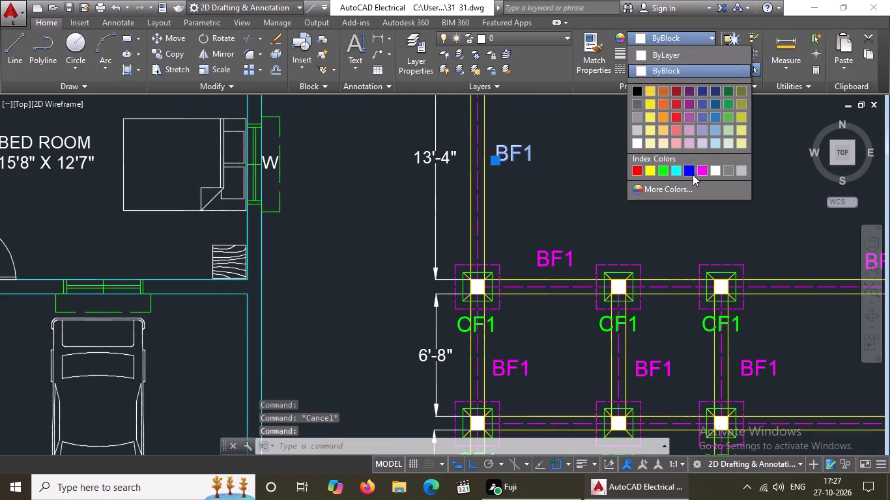
pyautogui.click(698, 169)
pyautogui.press('Escape')
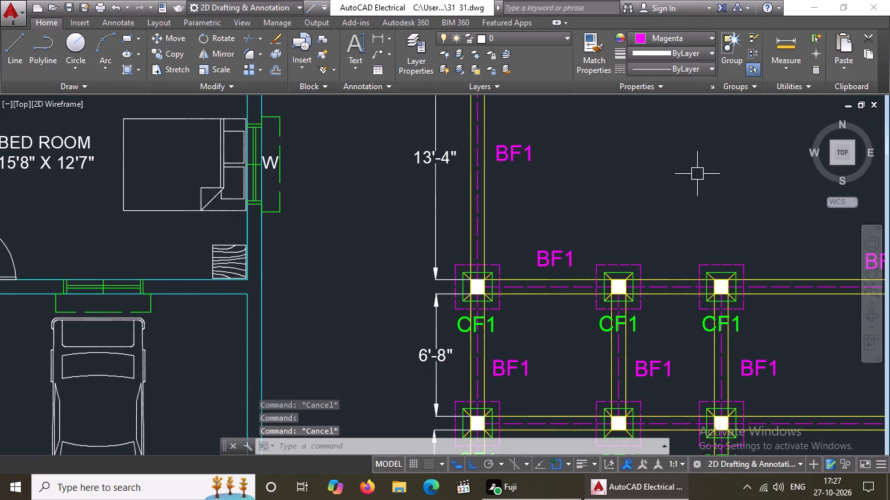
# Change the color of the BF1 label beside the outer vertical beam of the 12'-7" span to magenta.
pyautogui.scroll(-4, 695, 177)
pyautogui.scroll(3, 794, 180)
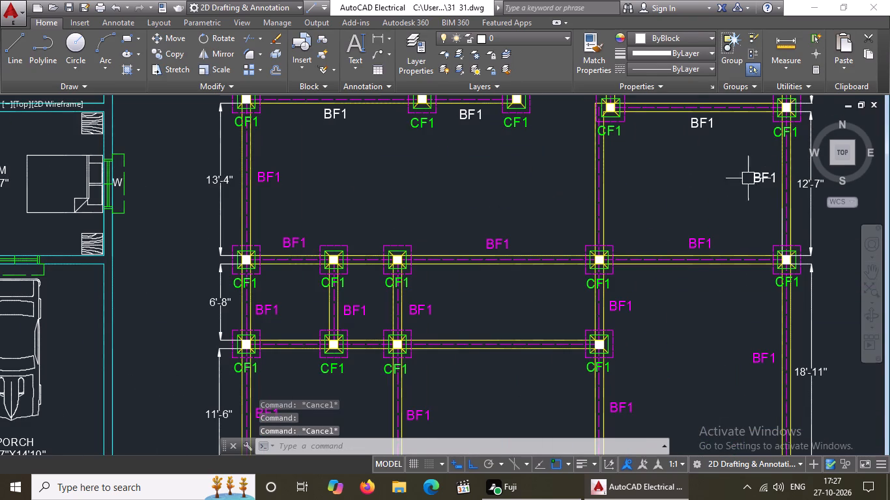
pyautogui.click(758, 174)
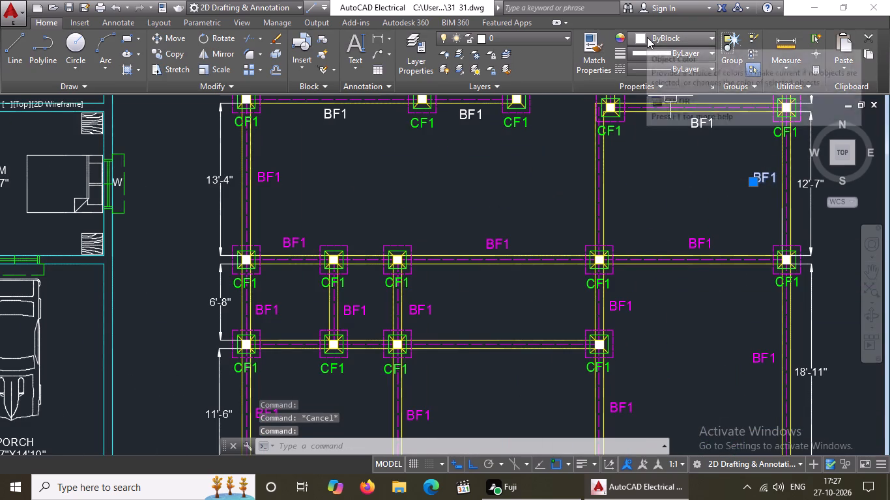
pyautogui.click(647, 37)
pyautogui.click(701, 168)
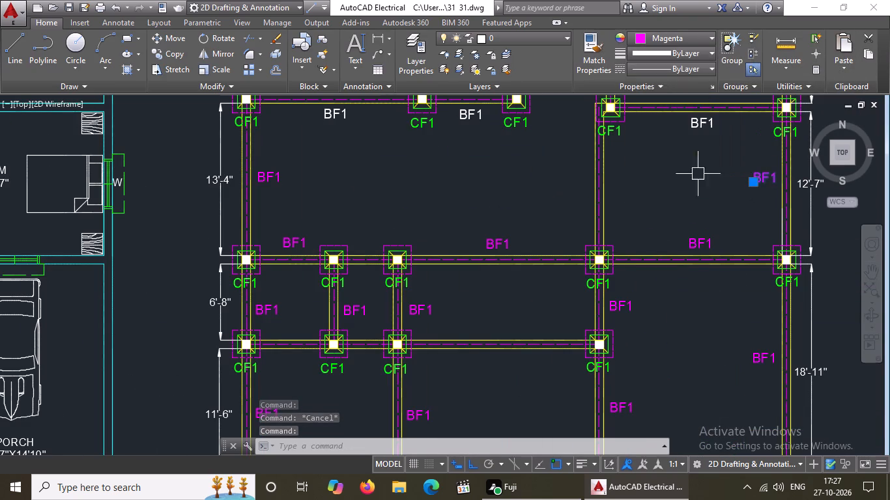
pyautogui.scroll(-4, 665, 214)
pyautogui.press('Escape')
# Copy the magenta BF1 label of the 12'-7" outer beam horizontally to beside the unlabeled inner vertical beam on the same level.
pyautogui.scroll(3, 689, 214)
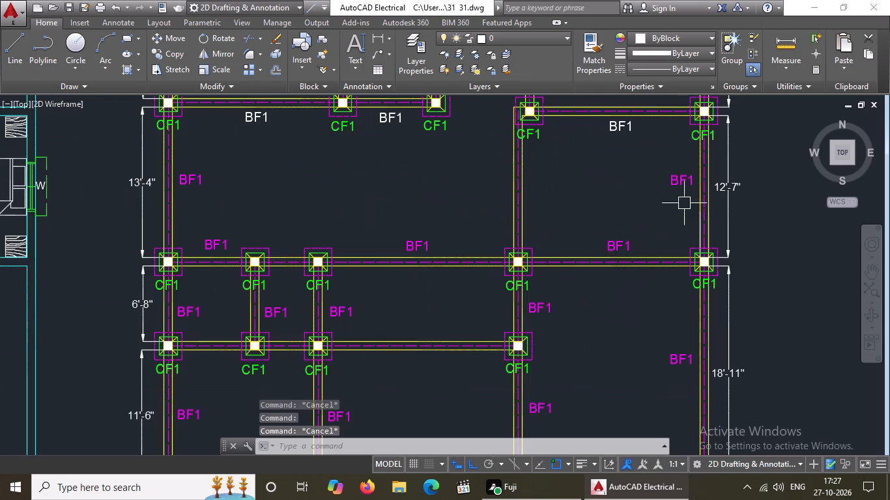
pyautogui.click(680, 177)
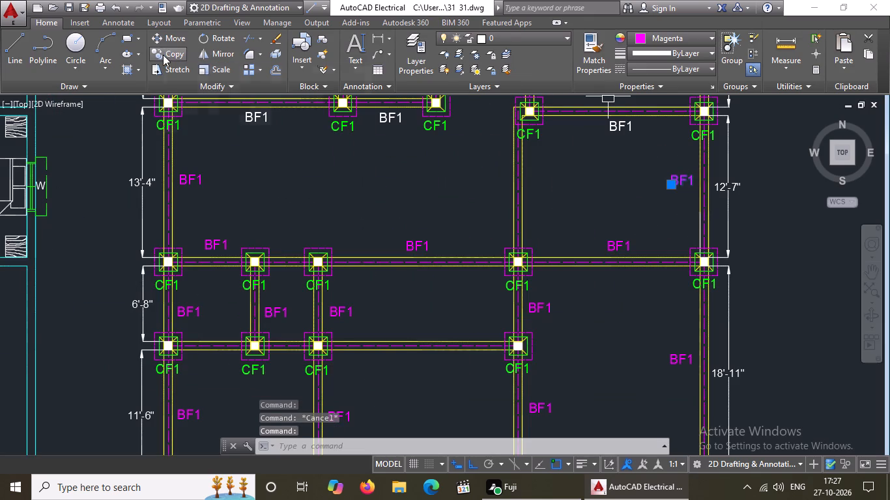
pyautogui.click(164, 52)
pyautogui.click(676, 181)
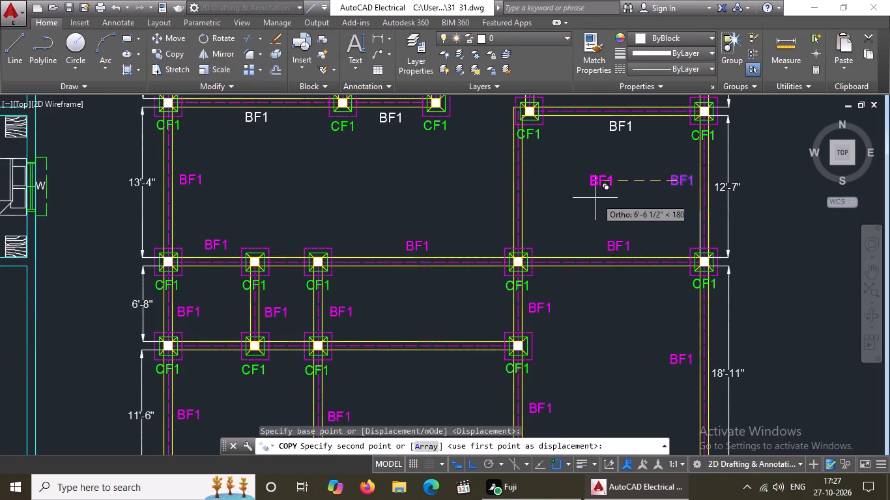
pyautogui.click(533, 195)
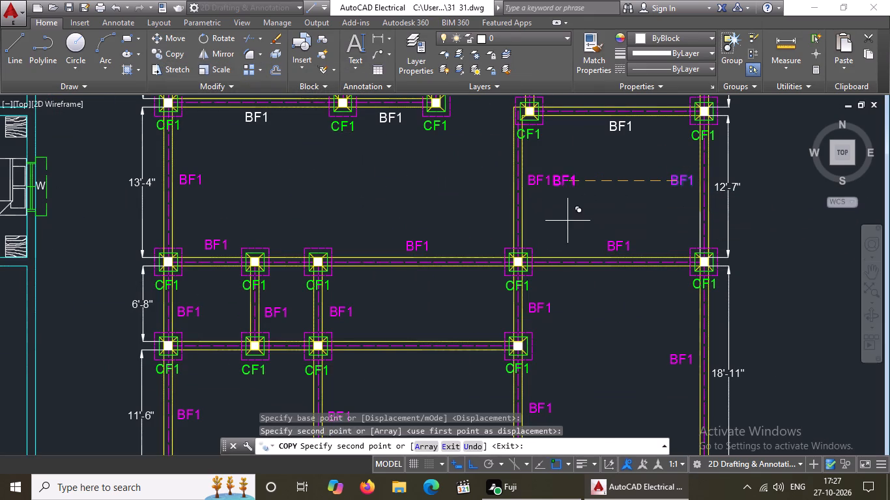
pyautogui.press('Escape')
pyautogui.scroll(-2, 571, 222)
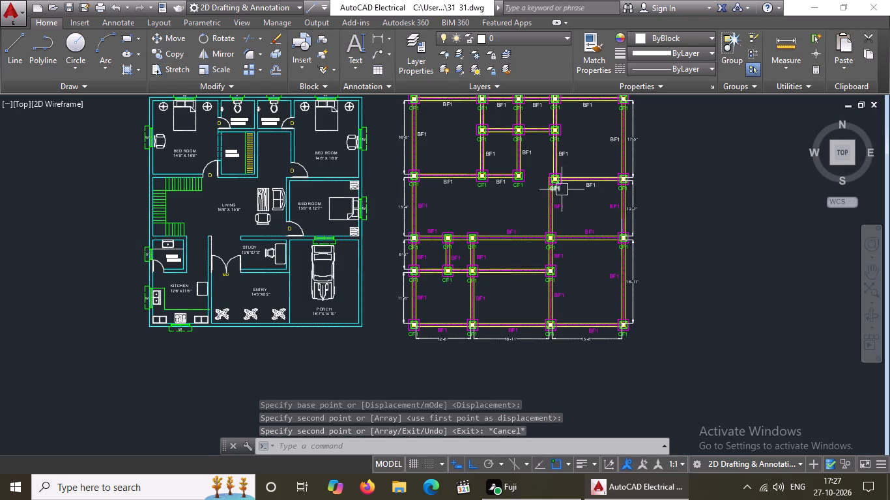
pyautogui.press('Escape')
# Change the color of the BF1 label between the first and second footings along the top of the 13'-4" span to magenta.
pyautogui.scroll(3, 474, 178)
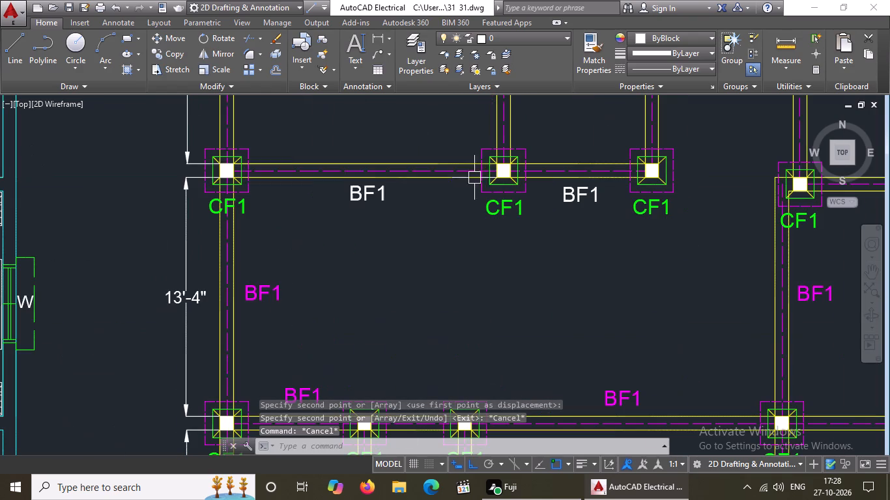
pyautogui.click(366, 199)
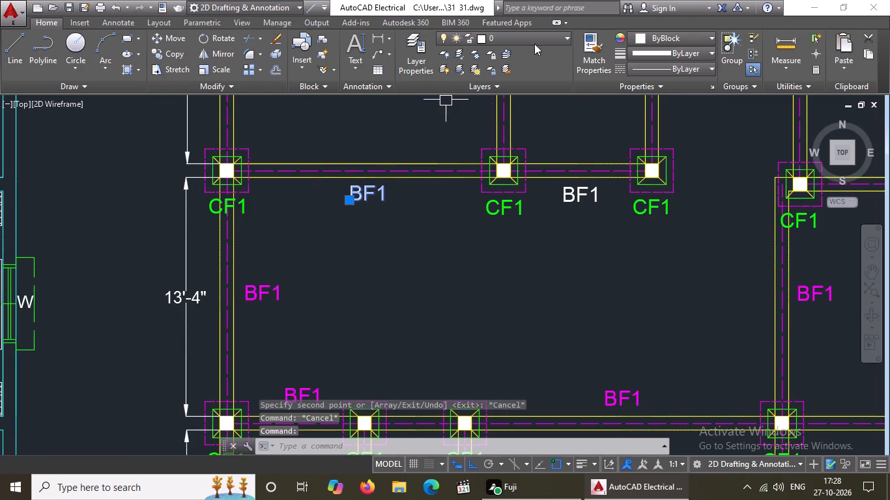
pyautogui.click(665, 35)
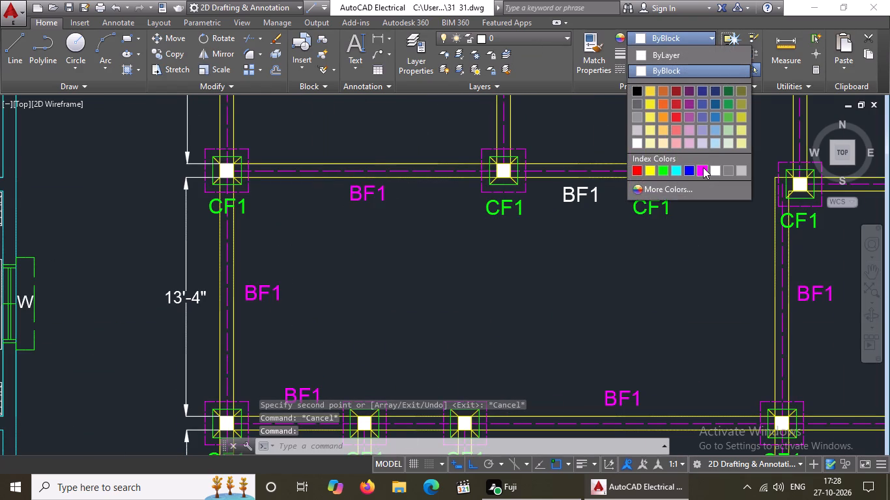
pyautogui.click(703, 167)
pyautogui.press('Escape')
# Change the color of the BF1 label between the second and third footings along the top of the 13'-4" span to magenta.
pyautogui.click(569, 196)
pyautogui.click(663, 34)
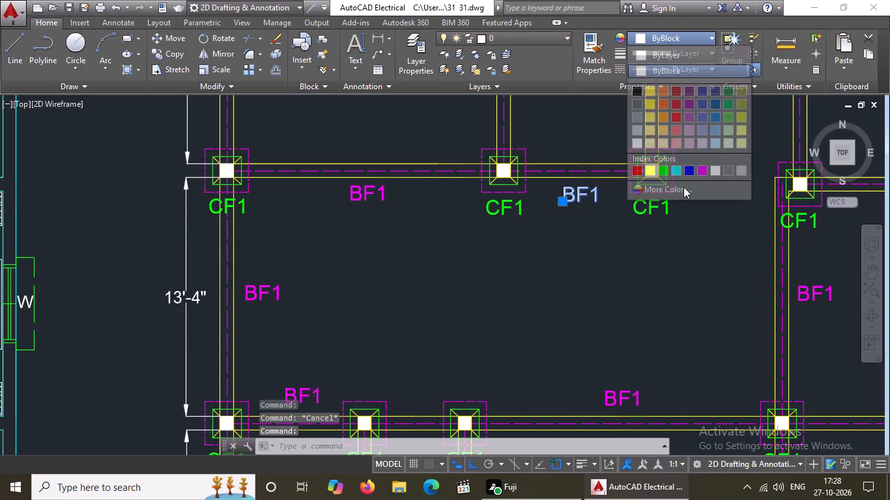
pyautogui.click(702, 167)
pyautogui.scroll(-4, 476, 252)
pyautogui.press('Escape')
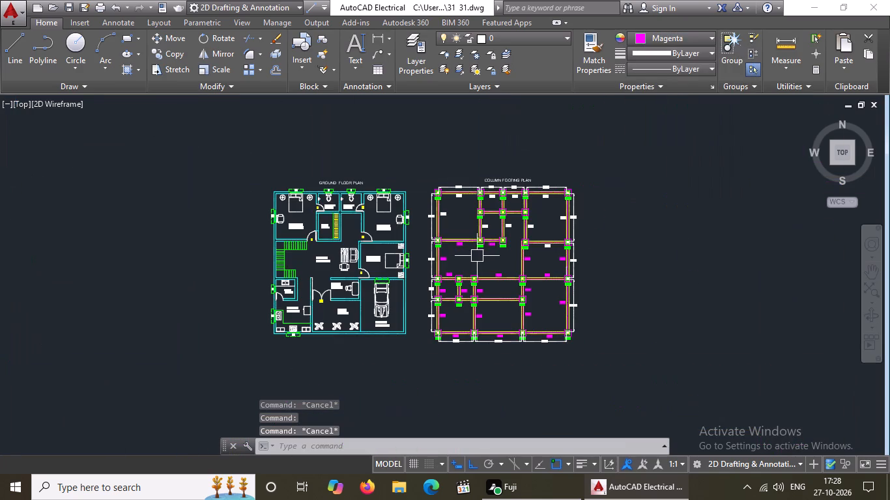
# Change the color of the BF1 label under the horizontal beam along the top of the 12'-7" span to magenta.
pyautogui.scroll(3, 551, 257)
pyautogui.click(537, 214)
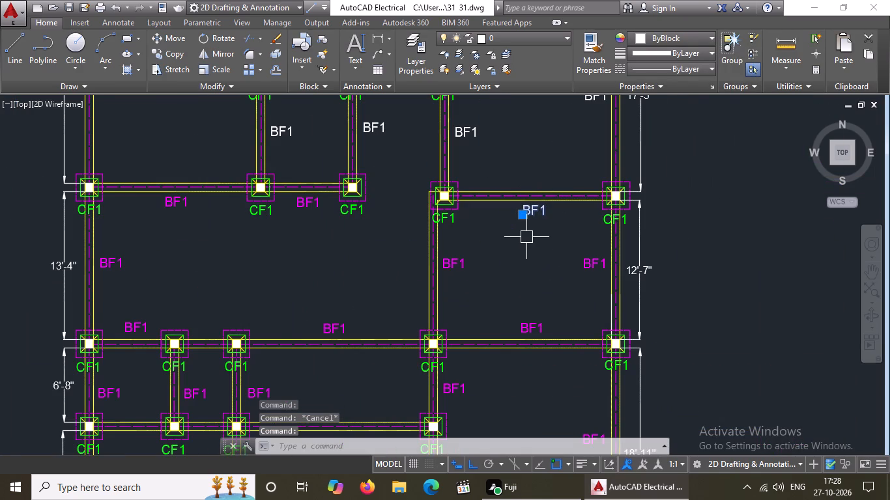
pyautogui.click(686, 40)
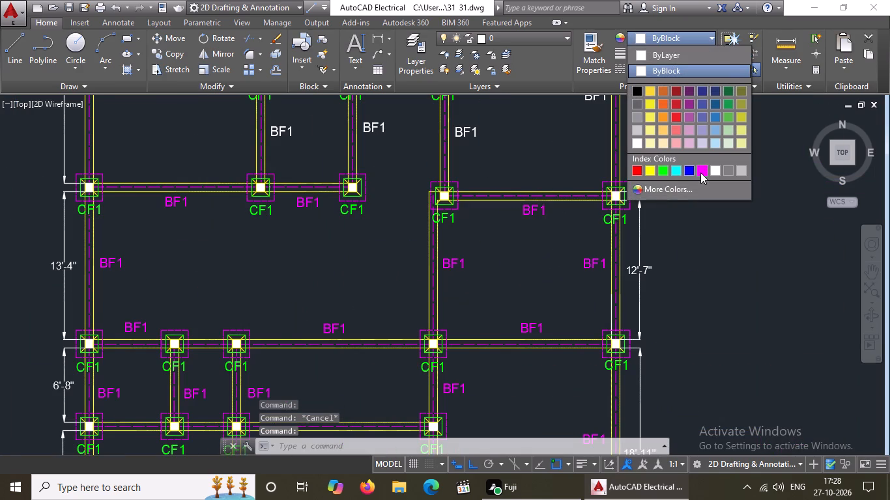
pyautogui.moveTo(700, 171); pyautogui.dragTo(700, 179)
pyautogui.press('Escape')
pyautogui.scroll(-1, 622, 233)
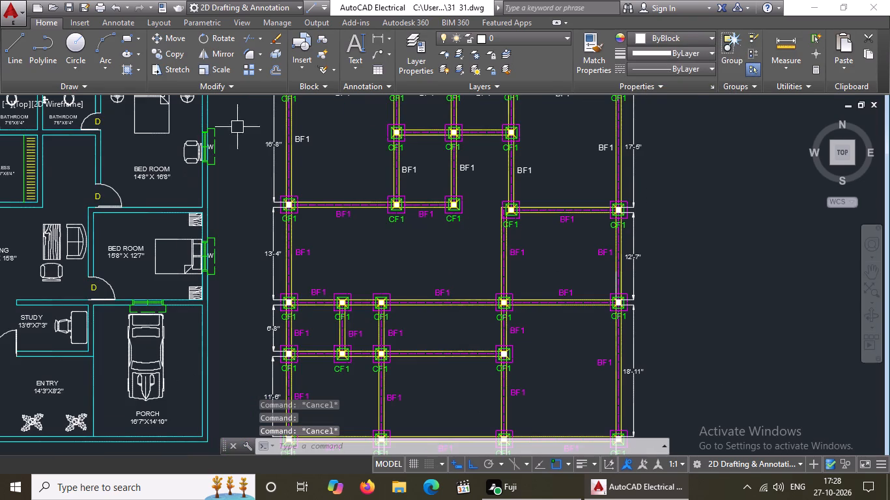
# Change the color of the BF1 label beside the outer vertical beam of the 16'-8" span to magenta.
pyautogui.scroll(2, 299, 133)
pyautogui.click(299, 142)
pyautogui.click(645, 40)
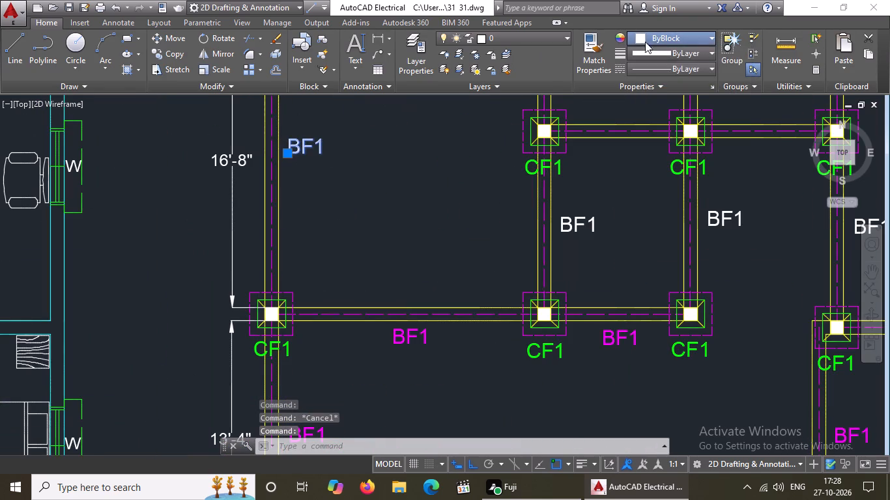
pyautogui.click(704, 167)
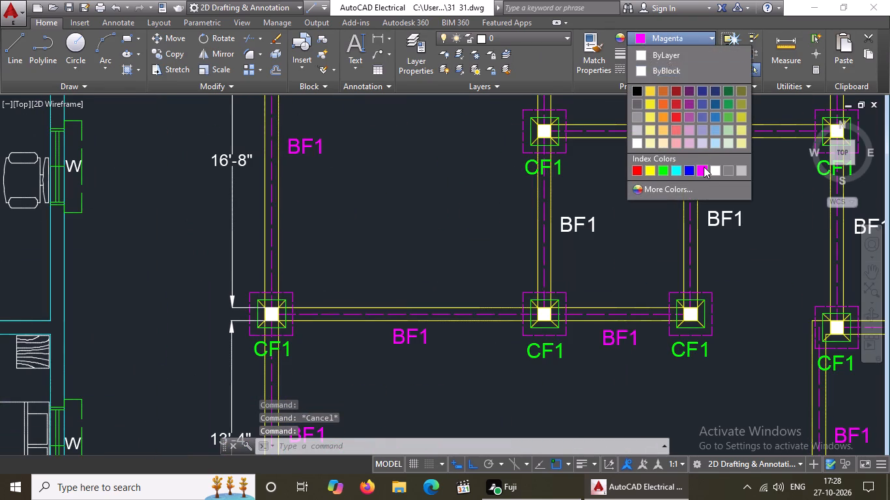
pyautogui.press('Escape')
# Change the color of the BF1 label beside the vertical beam below the first footing of the short inner row to magenta.
pyautogui.click(564, 227)
pyautogui.click(646, 39)
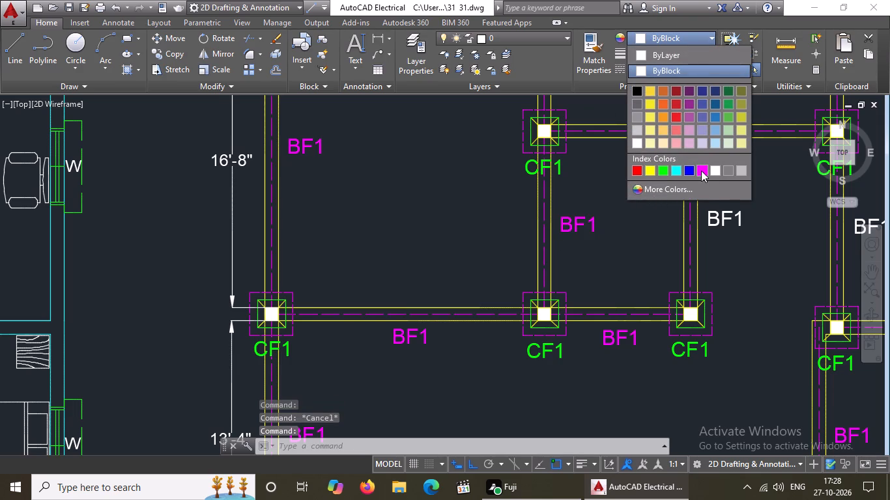
pyautogui.click(701, 171)
pyautogui.press('Escape')
pyautogui.scroll(-3, 584, 206)
# Change the color of the BF1 label beside the vertical beam below the middle footing of the short inner row to magenta.
pyautogui.scroll(4, 626, 225)
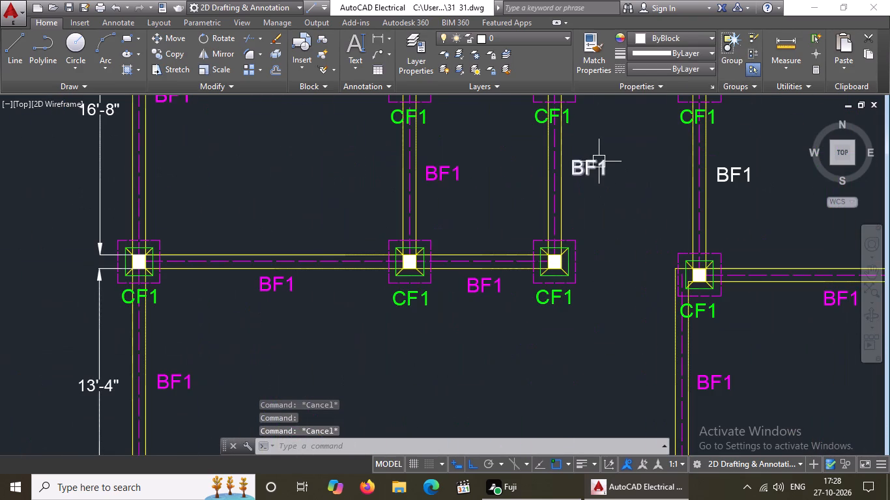
pyautogui.click(597, 162)
pyautogui.click(679, 42)
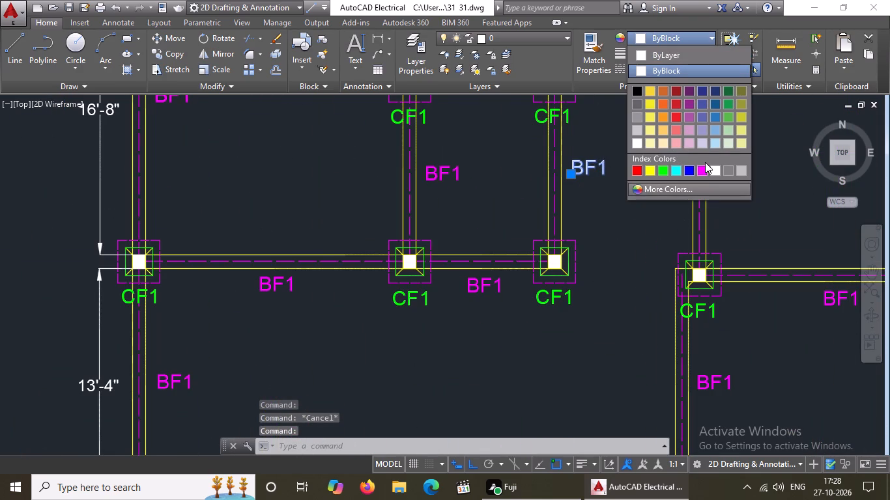
pyautogui.click(704, 167)
pyautogui.scroll(-4, 555, 246)
pyautogui.press('Escape')
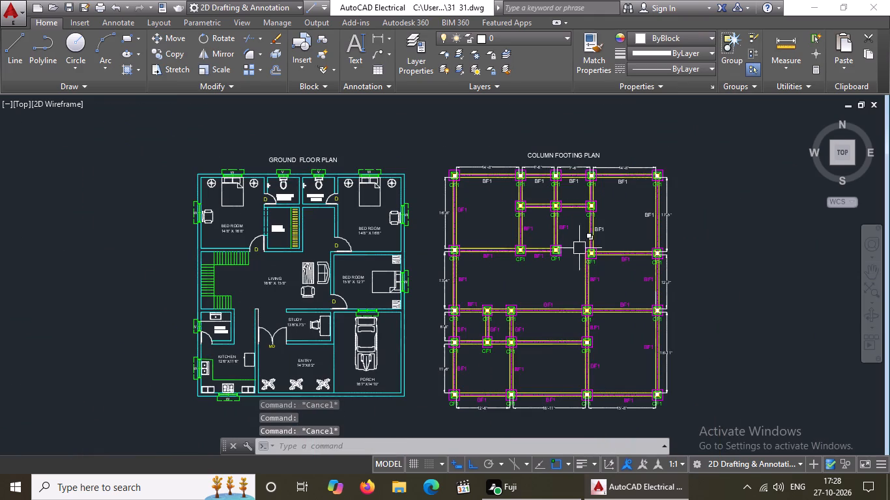
# Change the color of the BF1 label beside the vertical beam below the third footing of the short inner row to magenta.
pyautogui.scroll(3, 605, 243)
pyautogui.click(592, 208)
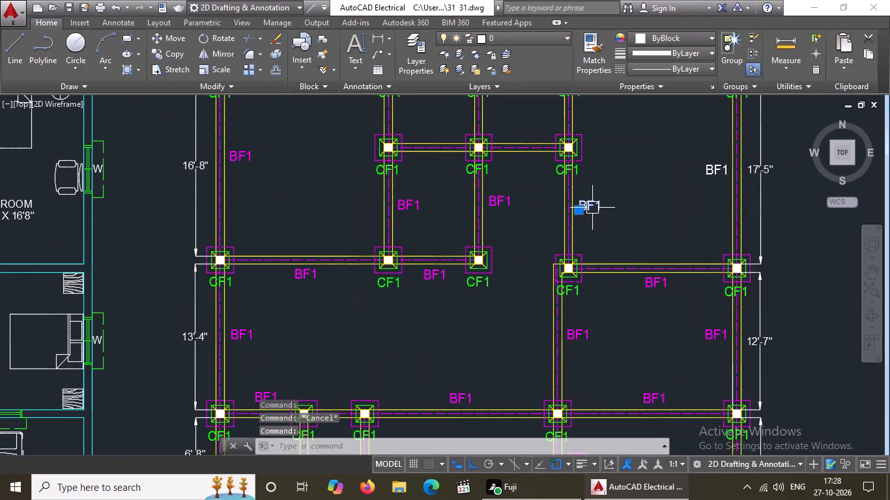
pyautogui.click(643, 33)
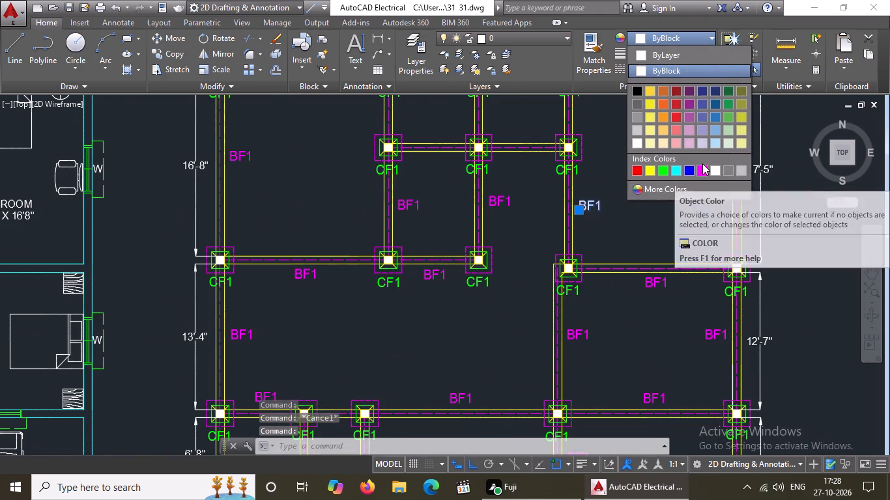
pyautogui.click(701, 168)
pyautogui.press('Escape')
pyautogui.scroll(-3, 652, 188)
# Change the color of the BF1 label beside the outer vertical beam of the 17'-5" span to magenta.
pyautogui.scroll(4, 668, 179)
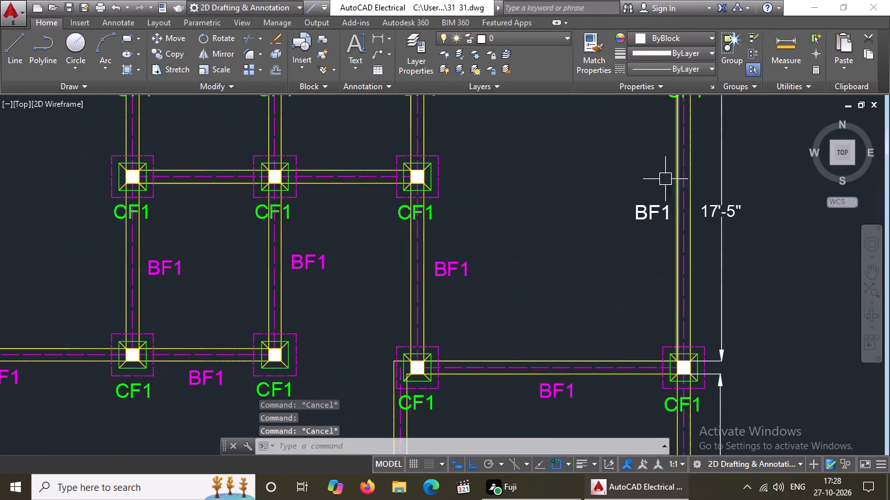
pyautogui.click(655, 212)
pyautogui.click(681, 38)
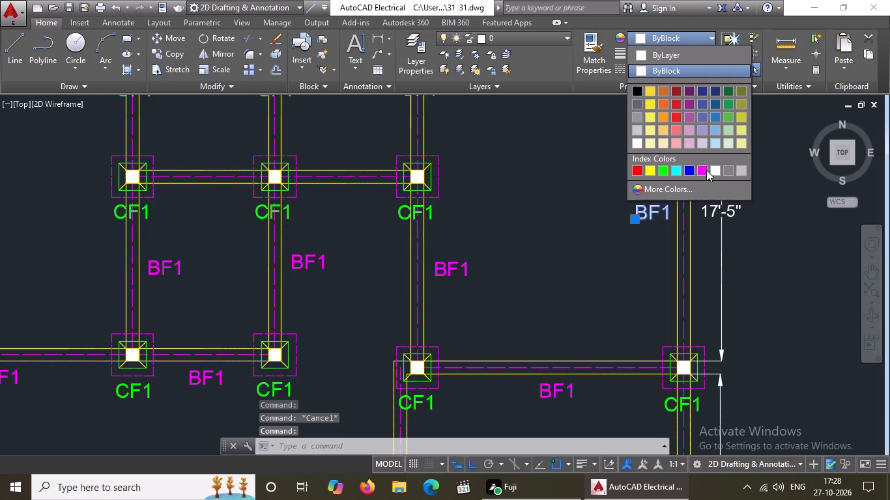
pyautogui.click(706, 170)
pyautogui.scroll(-3, 508, 208)
pyautogui.press('Escape')
# Change the color of the BF1 label under the first 14'-8" beam of the topmost row to magenta.
pyautogui.scroll(2, 334, 167)
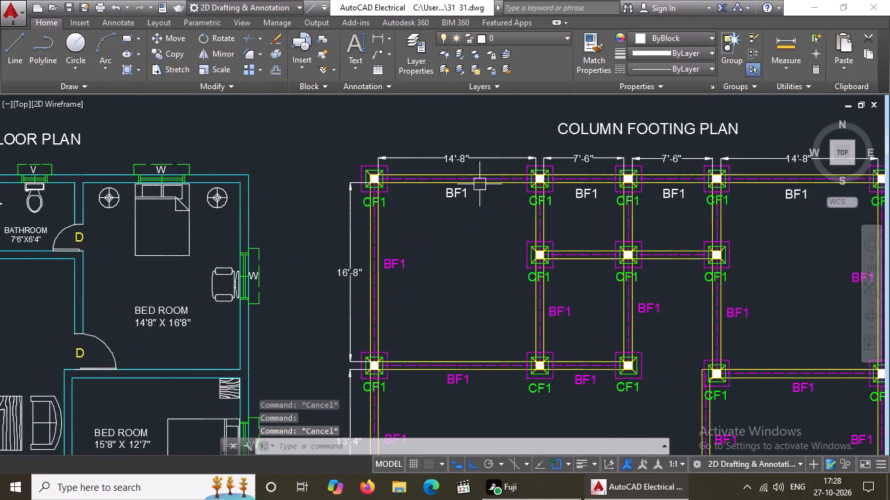
pyautogui.click(461, 199)
pyautogui.click(646, 36)
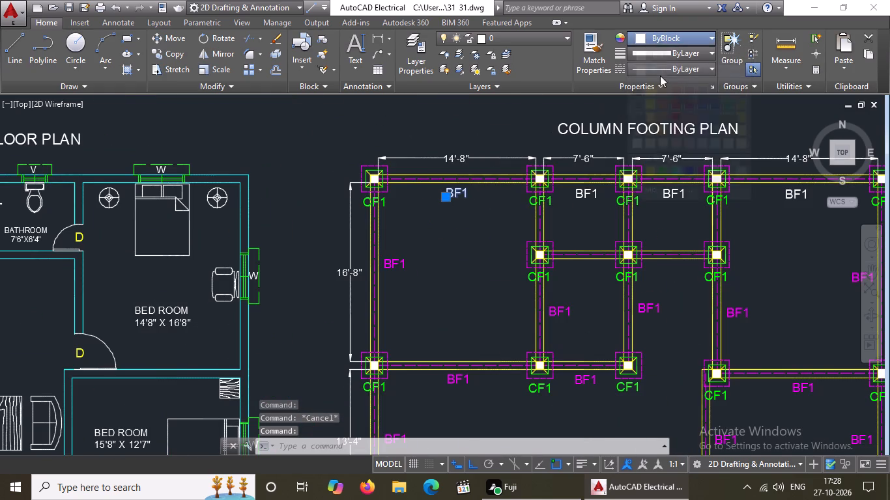
pyautogui.click(702, 168)
pyautogui.press('Escape')
pyautogui.scroll(-3, 545, 182)
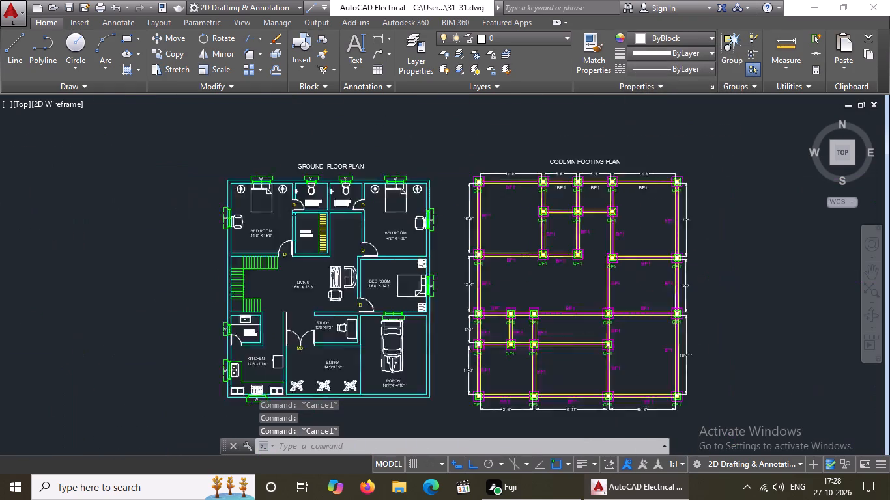
# Change the color of the BF1 label under the first 7'-6" beam of the topmost row to magenta.
pyautogui.scroll(3, 568, 182)
pyautogui.scroll(2, 518, 198)
pyautogui.click(516, 193)
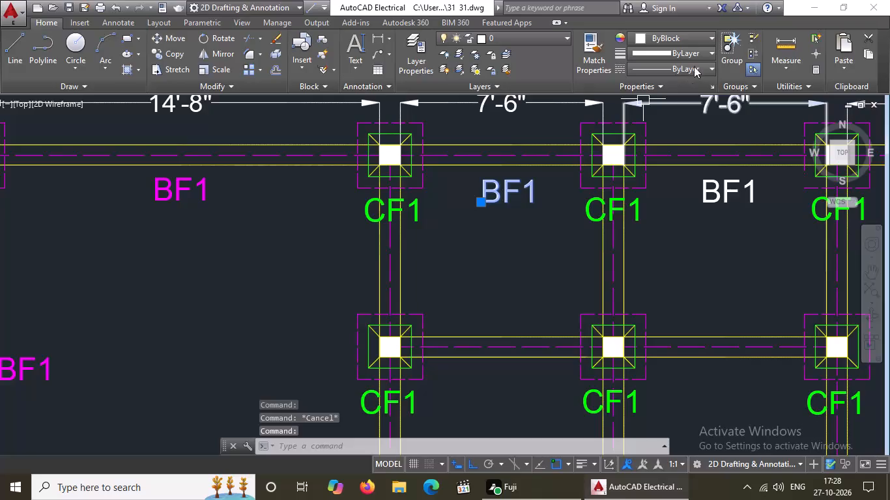
pyautogui.click(685, 35)
pyautogui.click(702, 165)
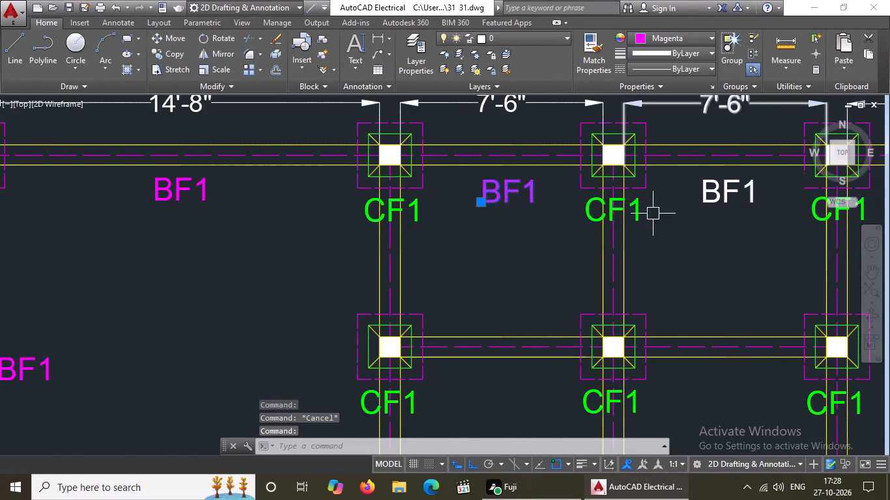
pyautogui.scroll(-3, 625, 199)
pyautogui.press('Escape')
# Change the color of the BF1 label under the second 7'-6" beam of the topmost row to magenta.
pyautogui.scroll(4, 648, 198)
pyautogui.click(649, 189)
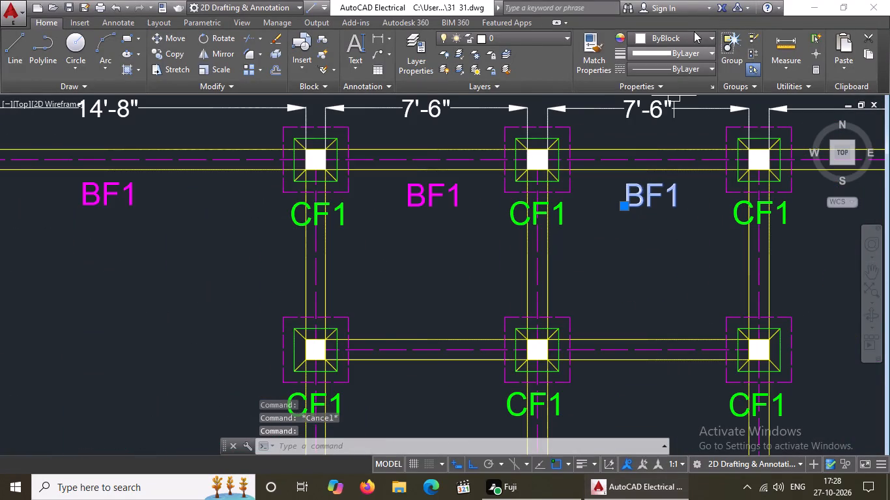
pyautogui.click(693, 41)
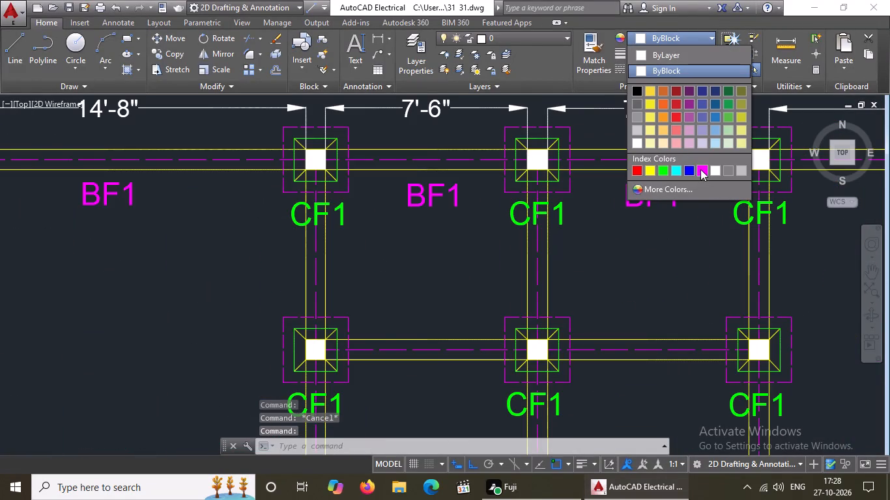
pyautogui.click(700, 169)
pyautogui.scroll(-3, 600, 188)
pyautogui.press('Escape')
# Change the color of the BF1 label under the last 14'-8" beam of the topmost row to magenta.
pyautogui.scroll(3, 687, 191)
pyautogui.click(687, 191)
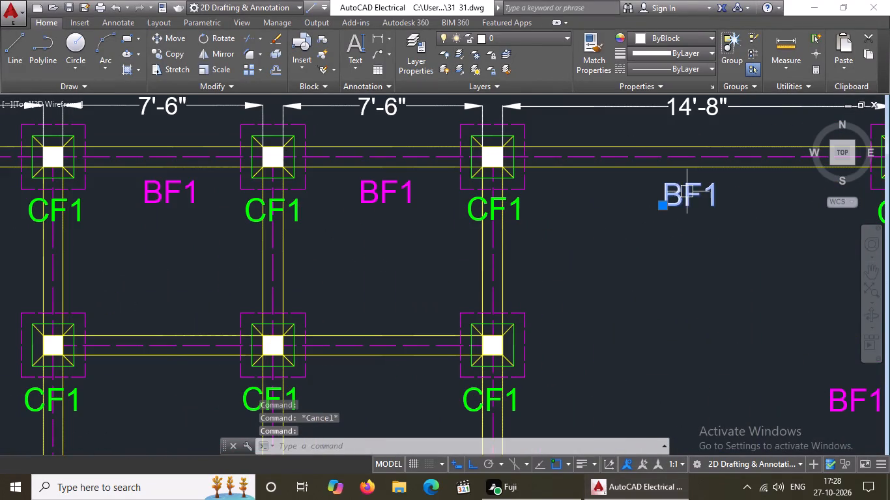
pyautogui.click(669, 38)
pyautogui.click(703, 171)
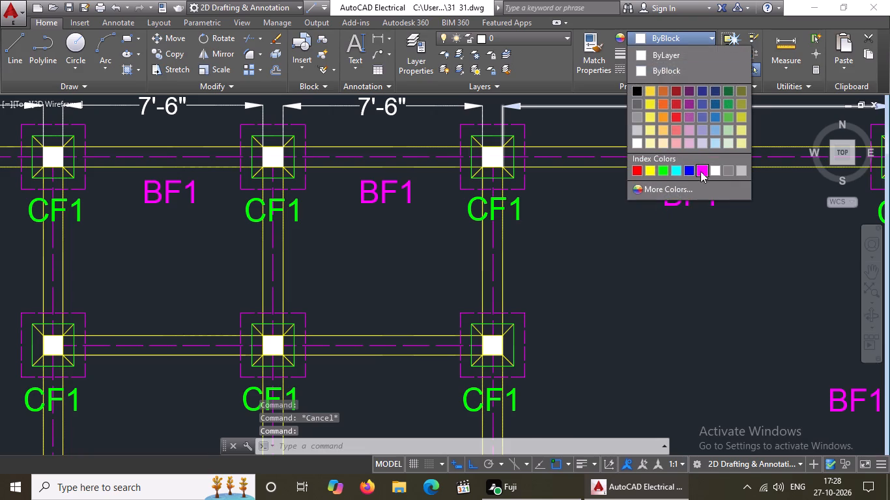
pyautogui.scroll(-6, 610, 199)
pyautogui.press('Escape')
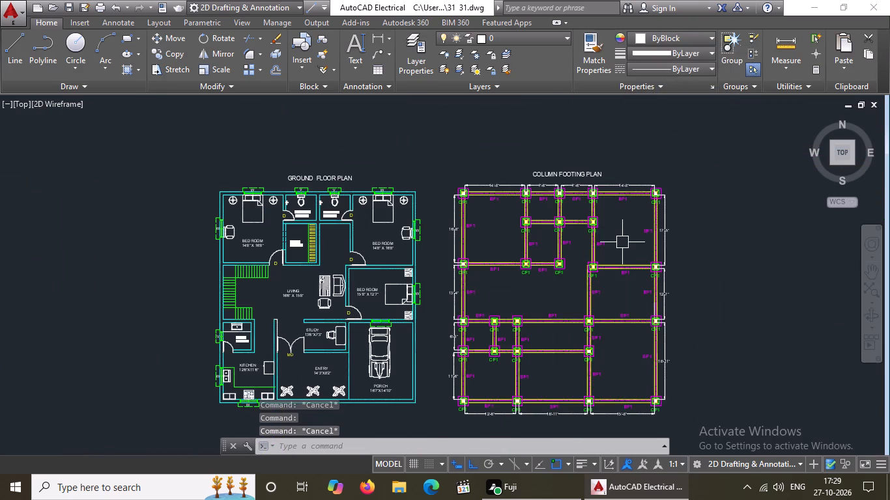
pyautogui.press('Escape')
pyautogui.scroll(-1, 596, 249)
pyautogui.scroll(1, 538, 374)
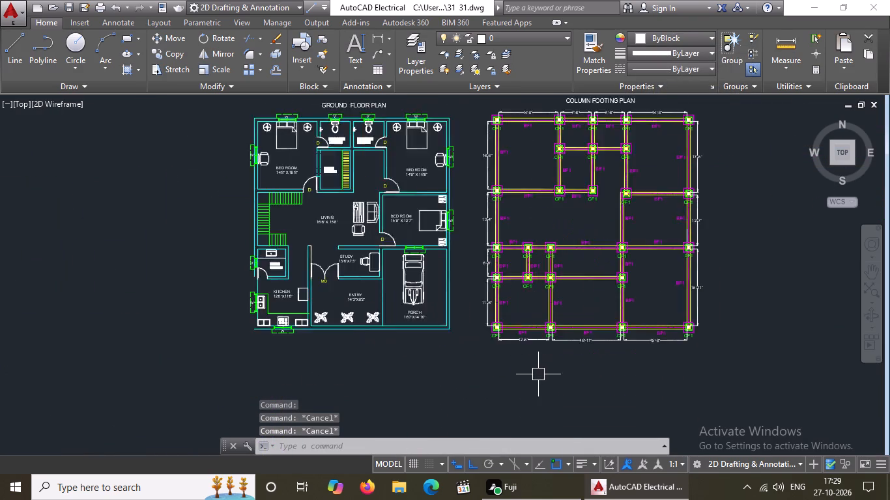
# Change the color of the PORCH 16'7"X14'10" label in the ground floor plan to magenta.
pyautogui.scroll(1, 538, 374)
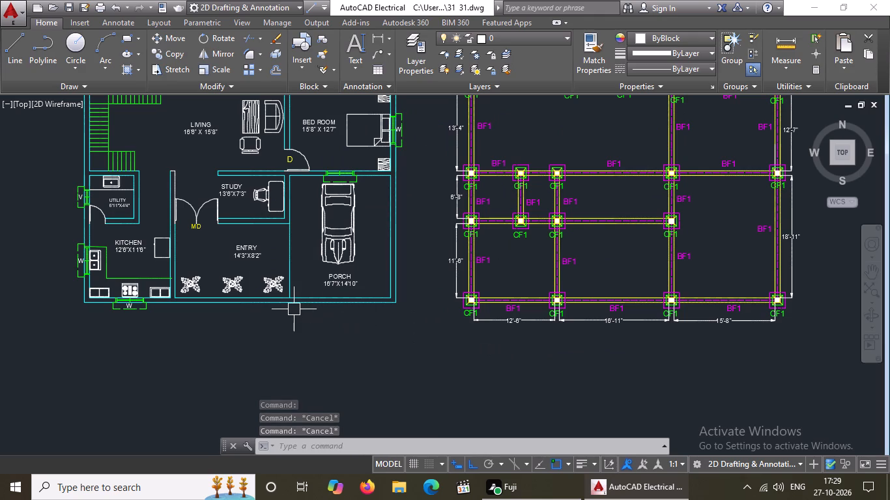
pyautogui.scroll(-1, 294, 307)
pyautogui.scroll(1, 310, 285)
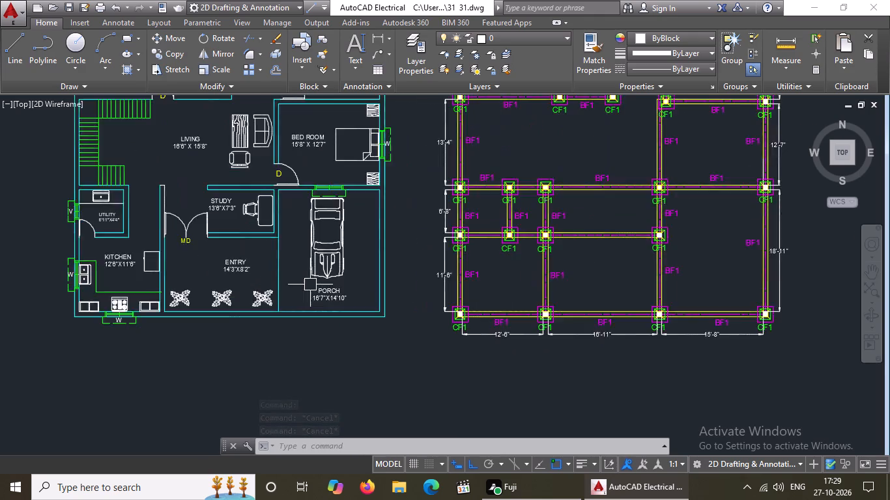
pyautogui.scroll(1, 310, 285)
pyautogui.click(336, 295)
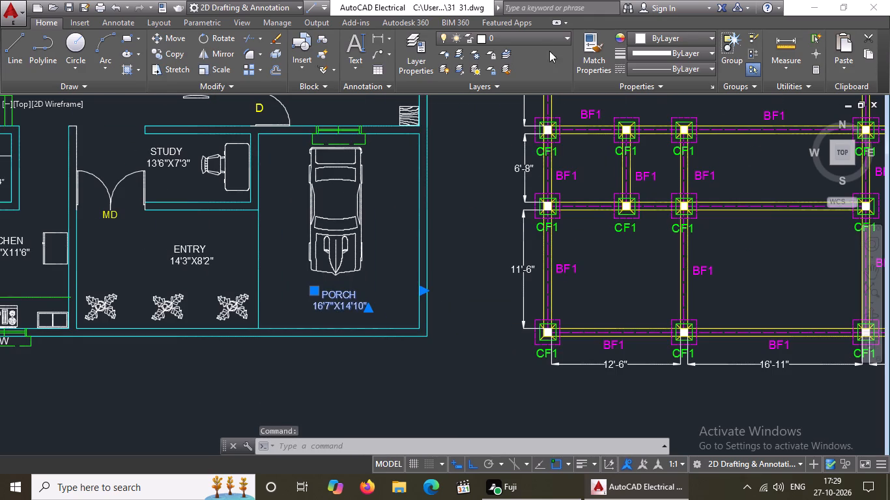
pyautogui.click(687, 37)
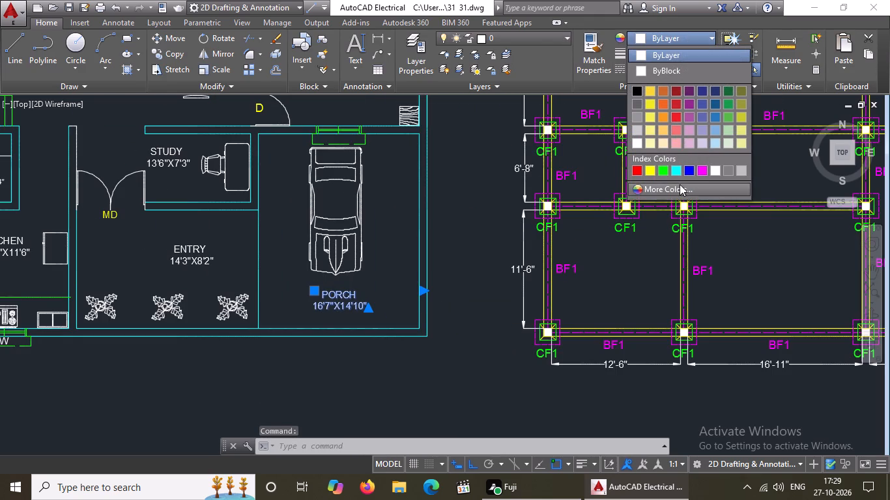
pyautogui.click(702, 171)
pyautogui.press('Escape')
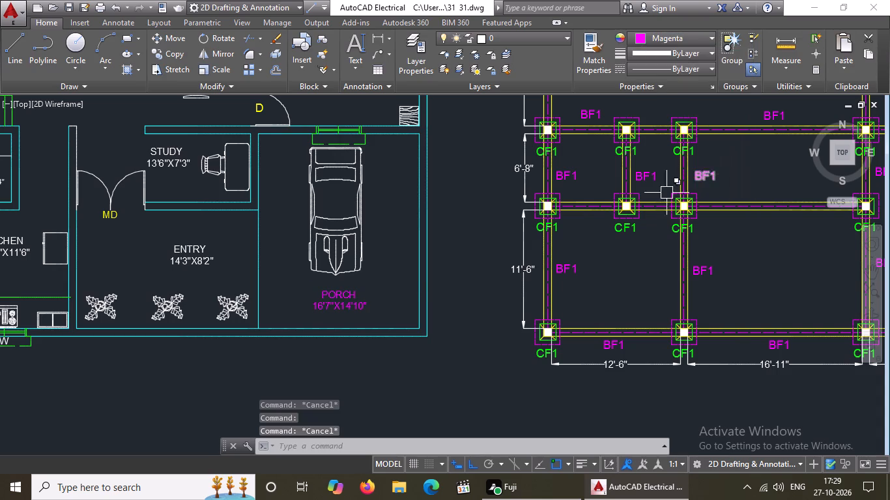
# Change the color of the ENTRY 14'3"X8'2" room label in the ground floor plan to magenta.
pyautogui.click(175, 253)
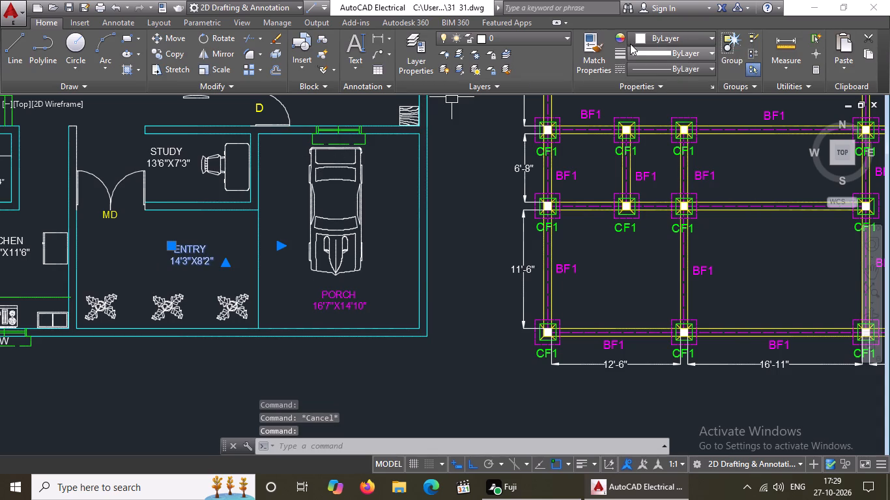
pyautogui.moveTo(652, 40); pyautogui.dragTo(656, 62)
pyautogui.click(679, 34)
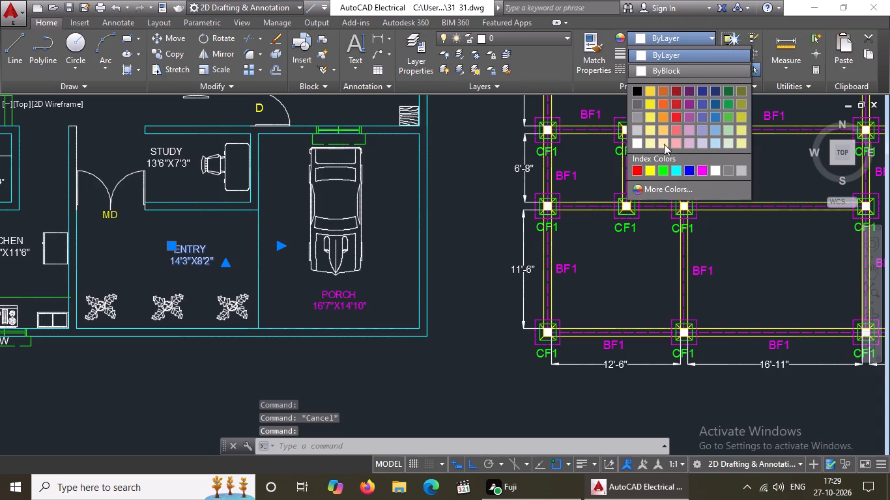
pyautogui.click(704, 166)
pyautogui.press('Escape')
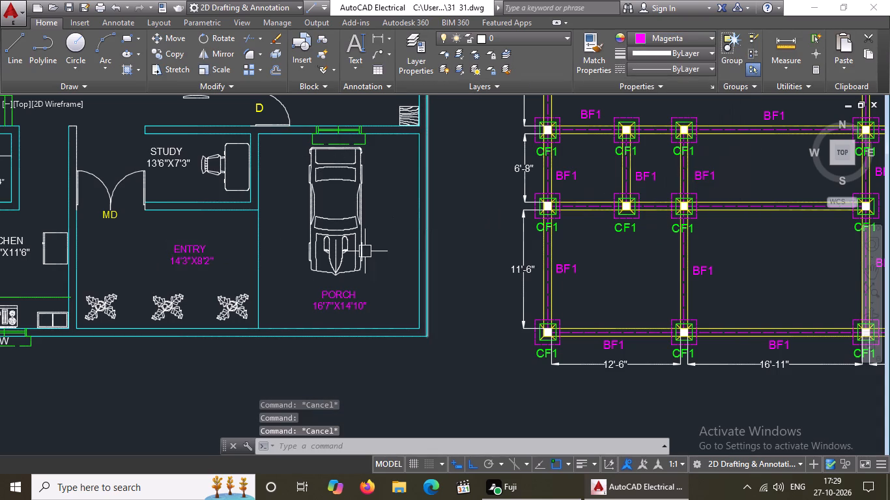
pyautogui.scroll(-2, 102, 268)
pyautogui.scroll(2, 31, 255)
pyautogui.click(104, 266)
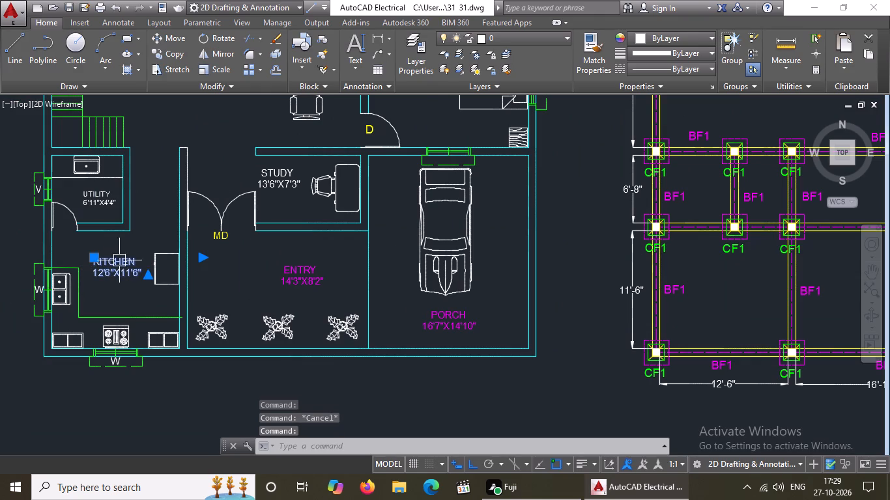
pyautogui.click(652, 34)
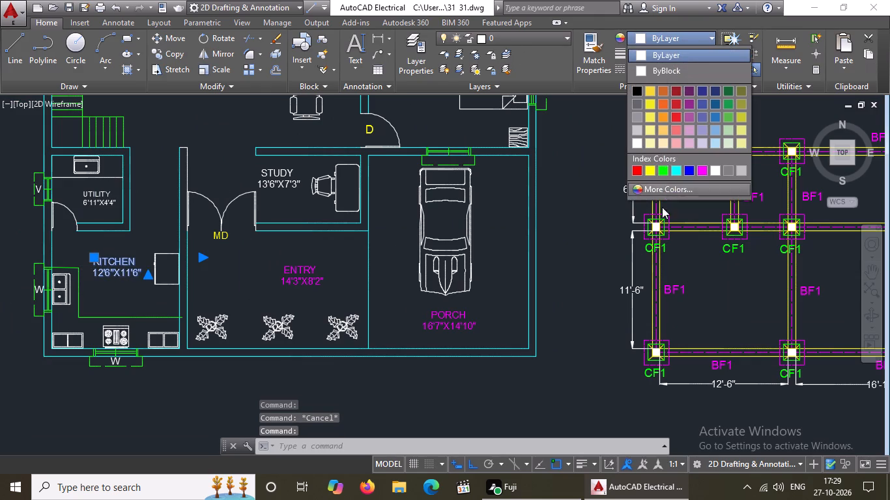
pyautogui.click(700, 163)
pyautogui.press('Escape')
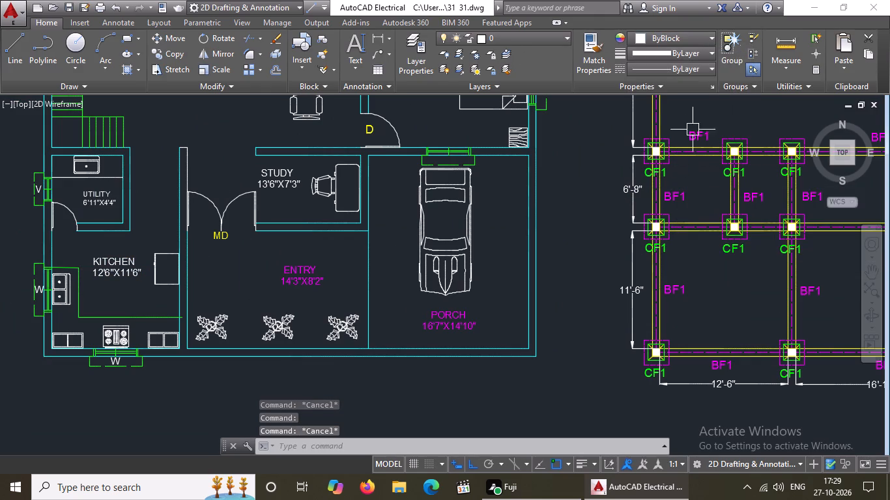
# Set magenta as the current object color and apply it to the KITCHEN 12'6"X11'6" room label.
pyautogui.click(695, 37)
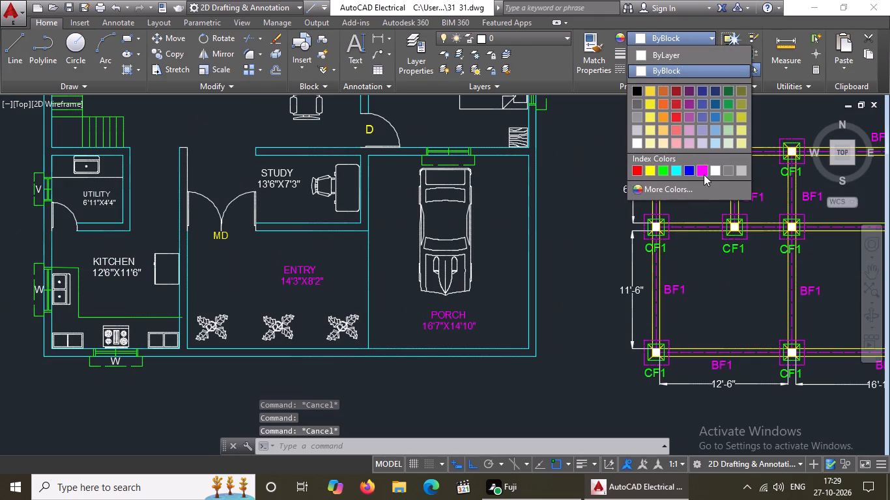
pyautogui.click(703, 171)
pyautogui.click(103, 264)
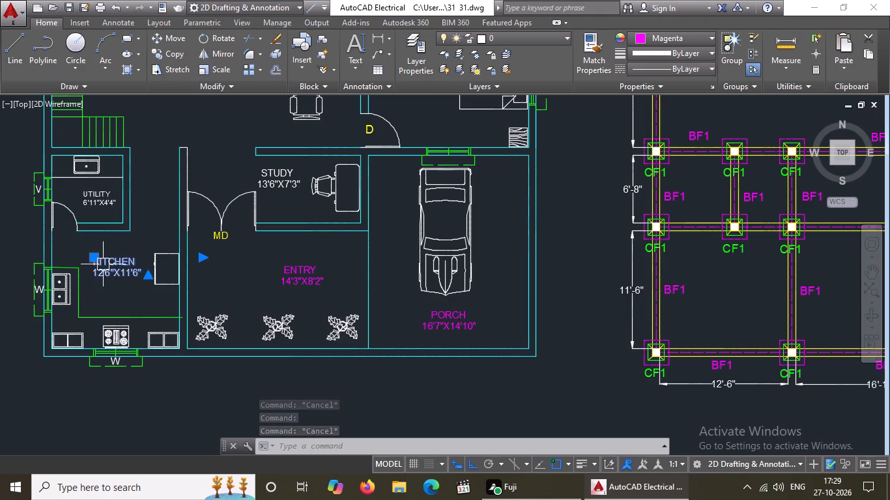
pyautogui.click(696, 38)
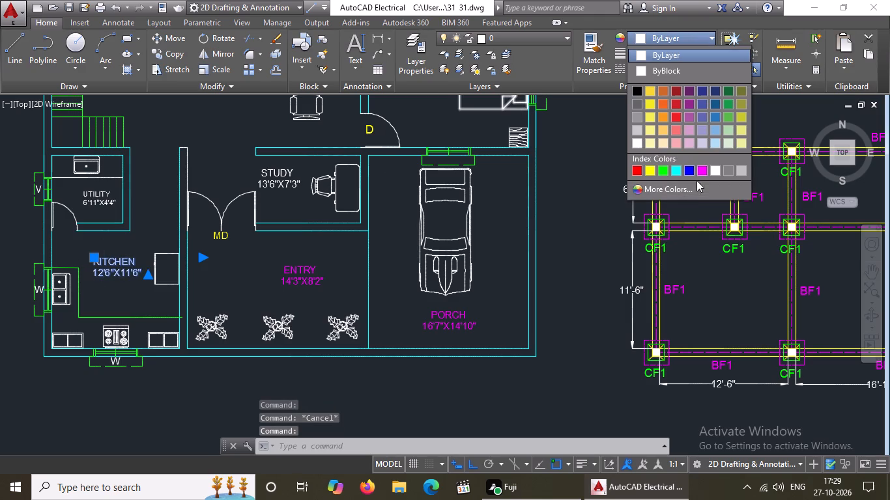
pyautogui.click(700, 169)
pyautogui.press('Escape')
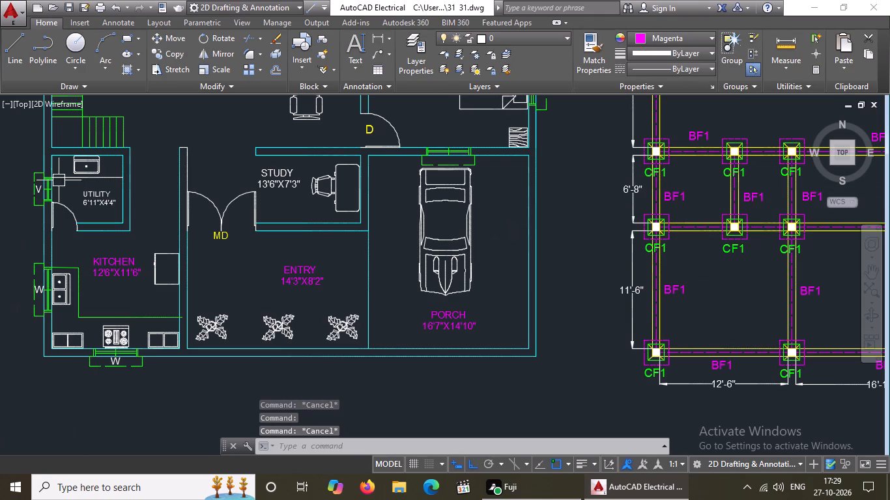
# Change the color of the UTILITY 6'11"X4'4" room label above the kitchen to magenta.
pyautogui.click(95, 198)
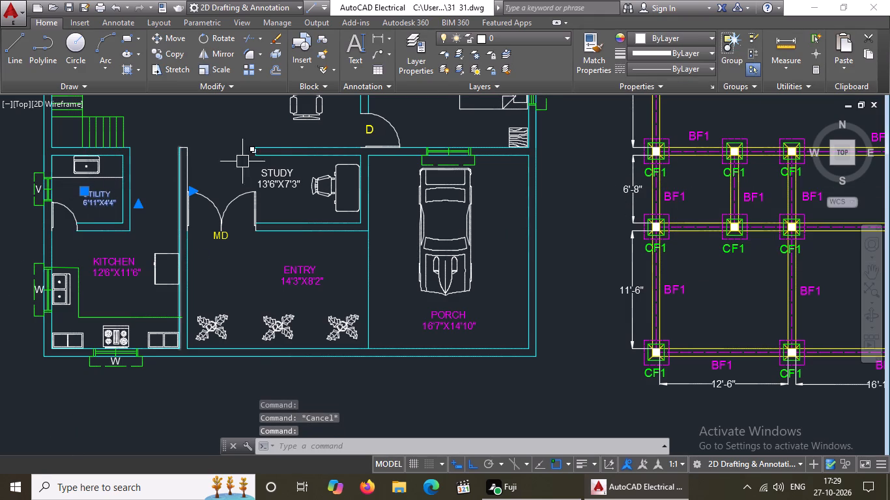
pyautogui.click(637, 38)
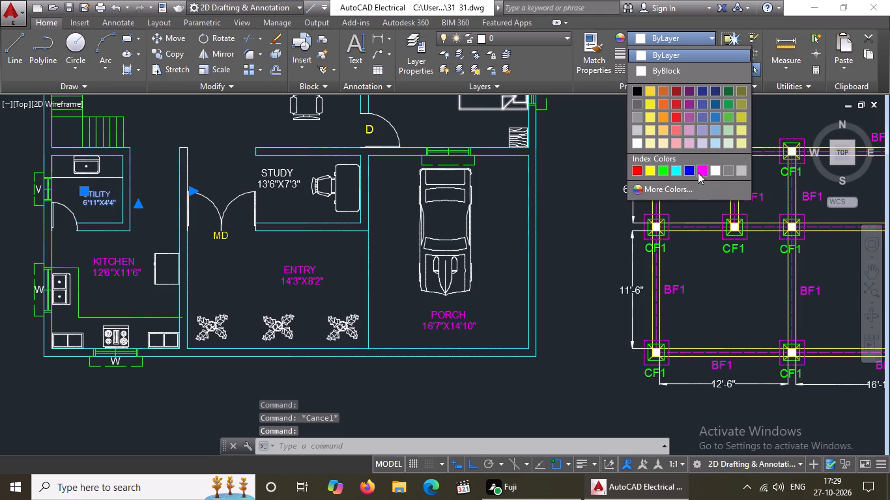
pyautogui.click(700, 165)
pyautogui.press('Escape')
# Change the color of the STUDY 13'6"X7'3" room label in the ground floor plan to magenta.
pyautogui.click(278, 180)
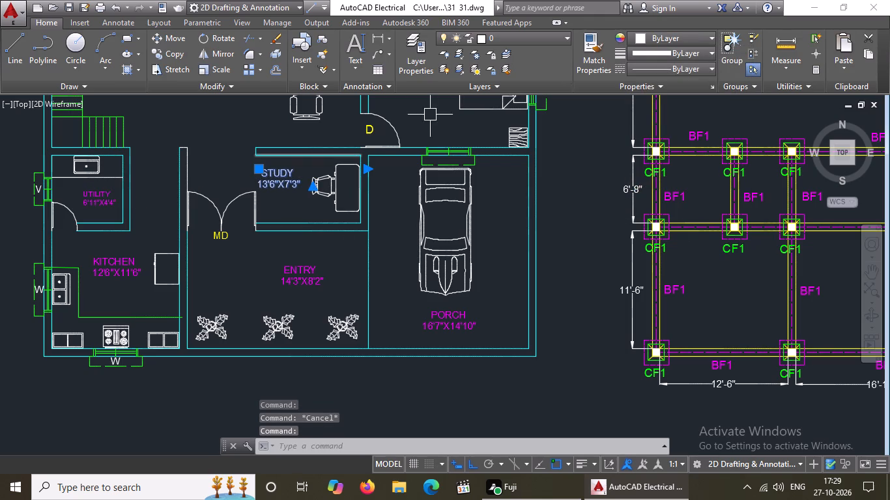
pyautogui.click(652, 41)
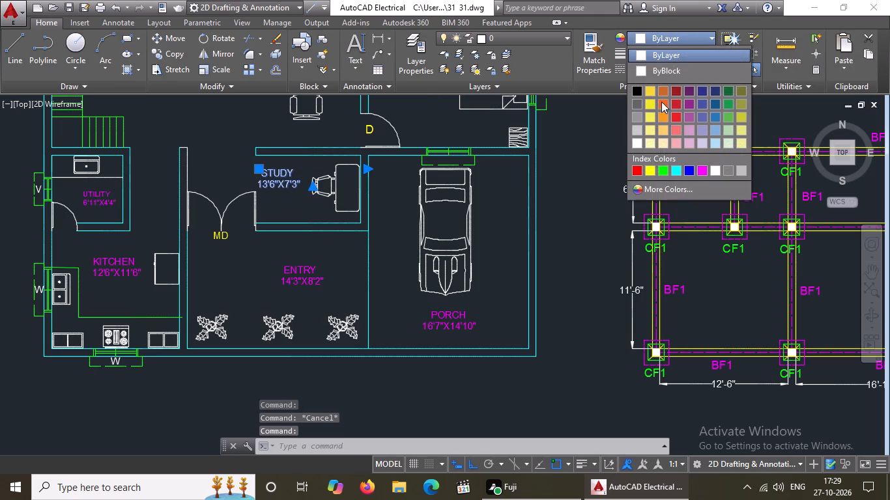
pyautogui.click(704, 167)
pyautogui.scroll(-2, 325, 237)
pyautogui.press('Escape')
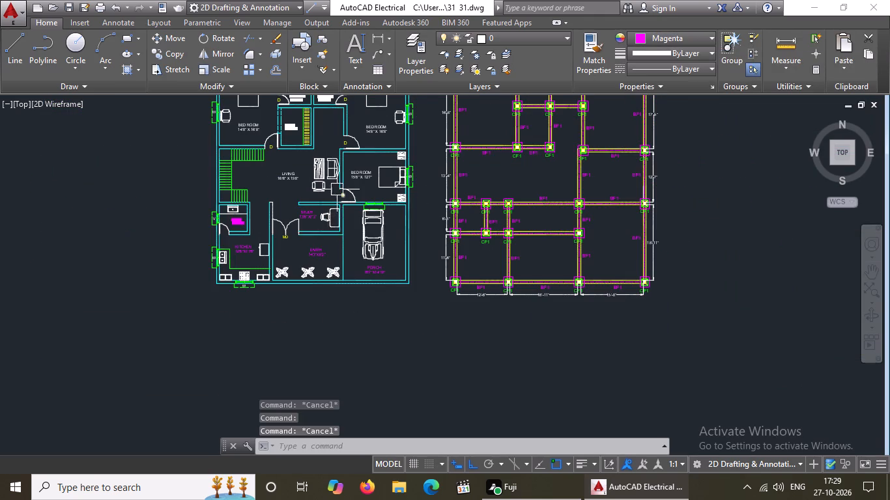
# Change the color of the LIVING 16'6" X 15'8" room label in the ground floor plan to magenta.
pyautogui.scroll(2, 332, 179)
pyautogui.click(226, 169)
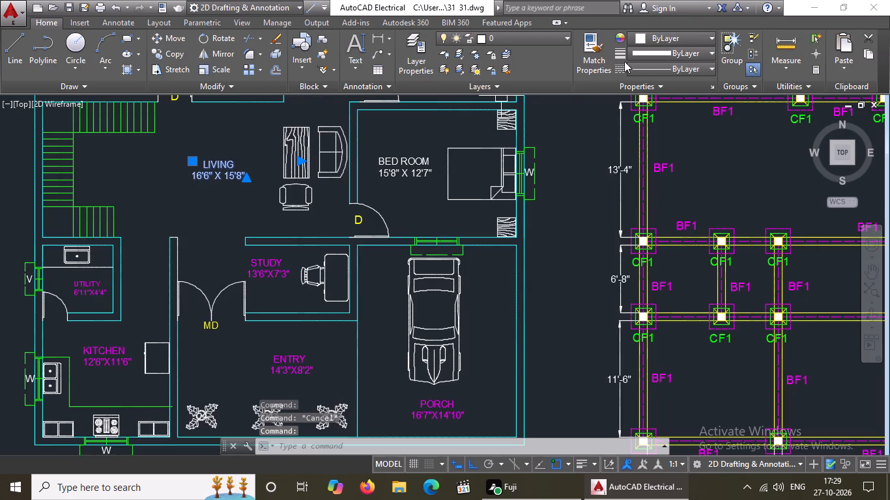
pyautogui.click(653, 40)
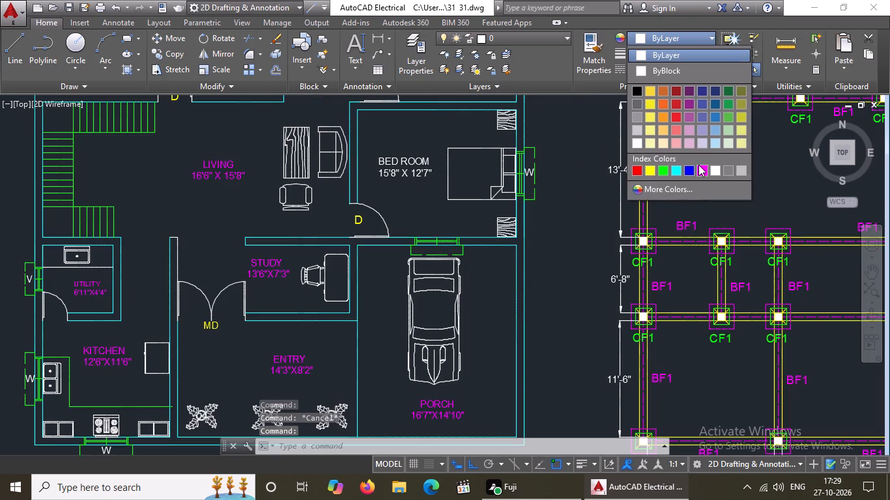
pyautogui.click(699, 171)
pyautogui.press('Escape')
# Change the color of the BED ROOM 15'8" X 12'7" label above the porch to magenta.
pyautogui.click(425, 167)
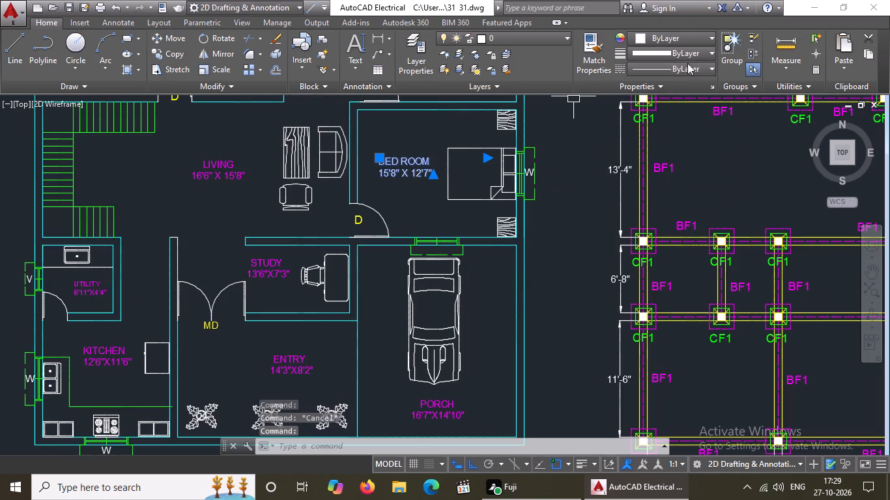
pyautogui.click(687, 42)
pyautogui.click(701, 168)
pyautogui.scroll(-2, 561, 231)
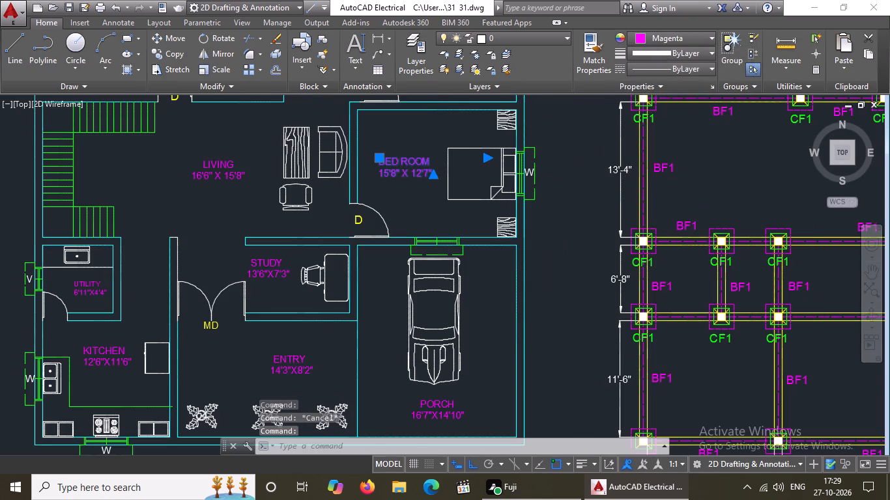
pyautogui.press('Escape')
# Change the color of the BED ROOM 14'8" X 16'8" label beside the dress room to magenta.
pyautogui.scroll(1, 378, 140)
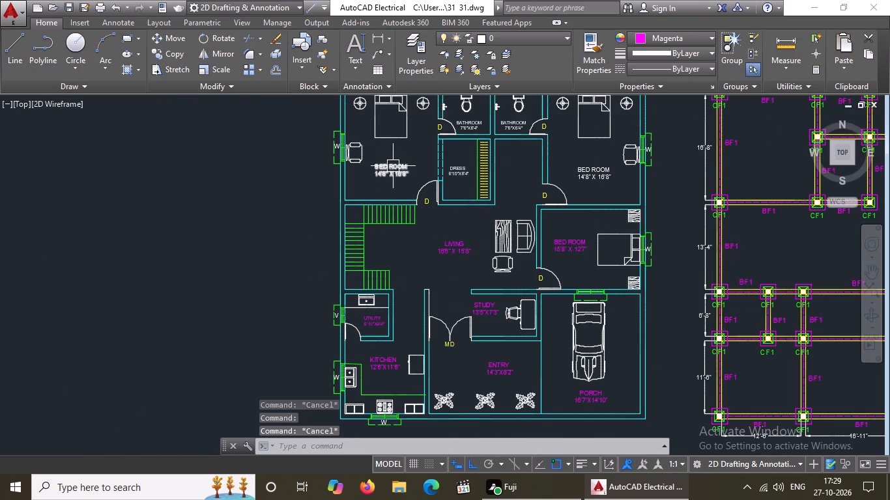
pyautogui.click(393, 167)
pyautogui.click(666, 40)
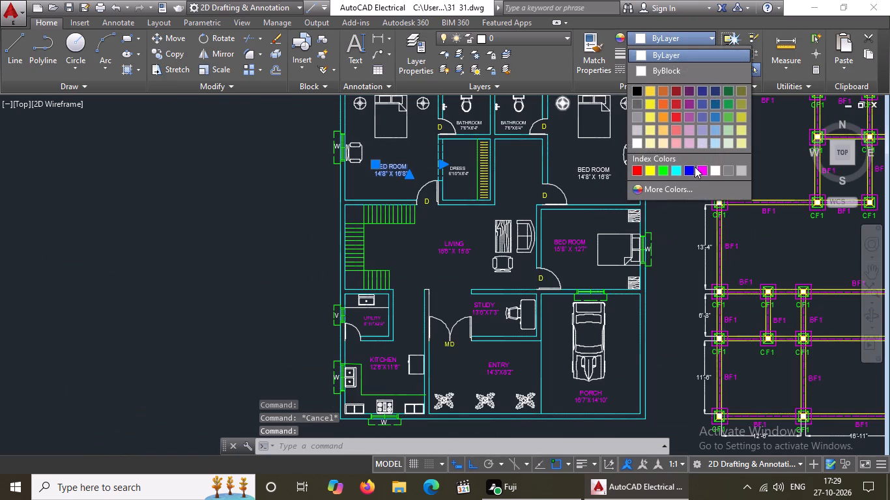
pyautogui.click(698, 167)
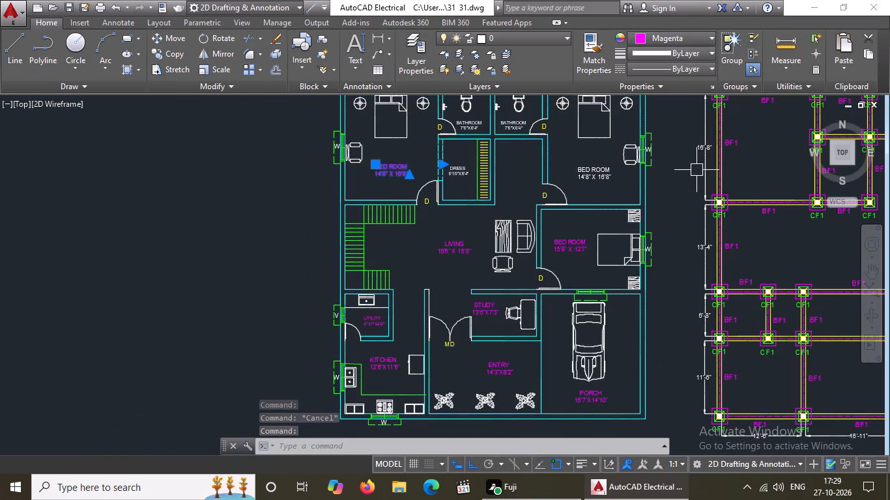
pyautogui.press('Escape')
# Change the color of the other BED ROOM 14'8" X 16'8" label, above the 15'8" X 12'7" bedroom, to magenta.
pyautogui.moveTo(603, 176); pyautogui.dragTo(602, 169)
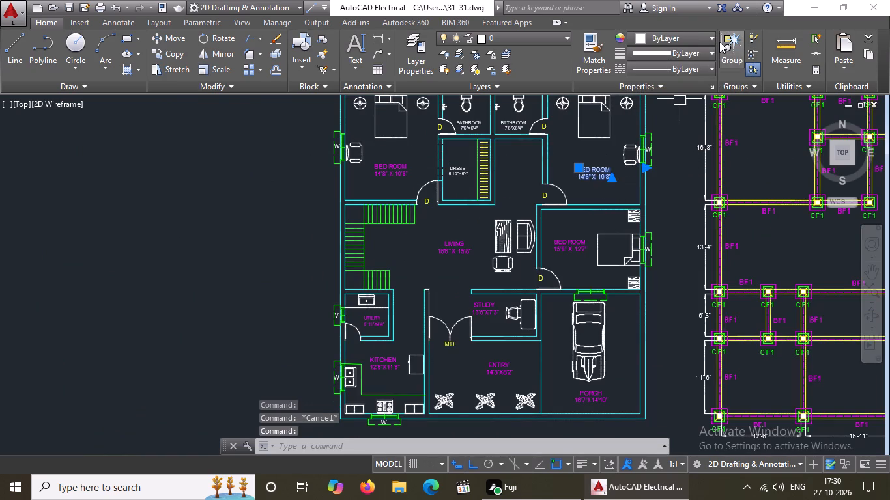
pyautogui.click(707, 34)
pyautogui.click(702, 167)
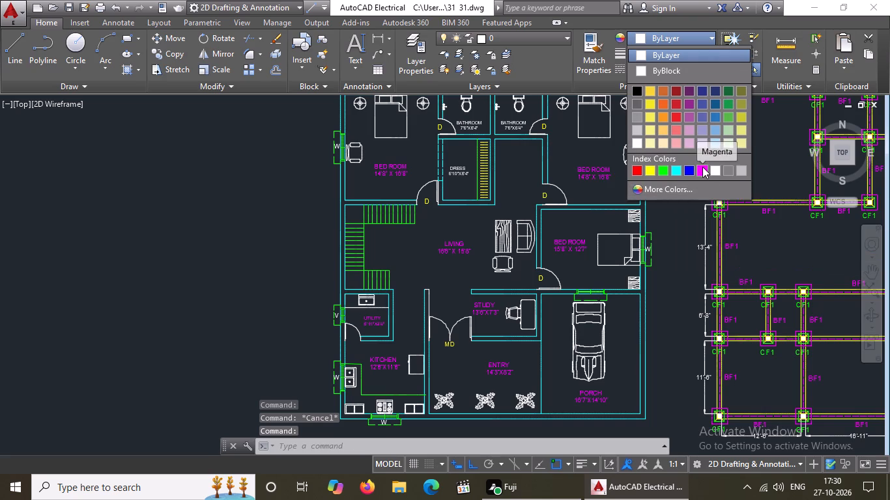
pyautogui.press('Escape')
# Change the color of the DRESS 6'10"X6'4" room label in the ground floor plan to magenta.
pyautogui.click(459, 171)
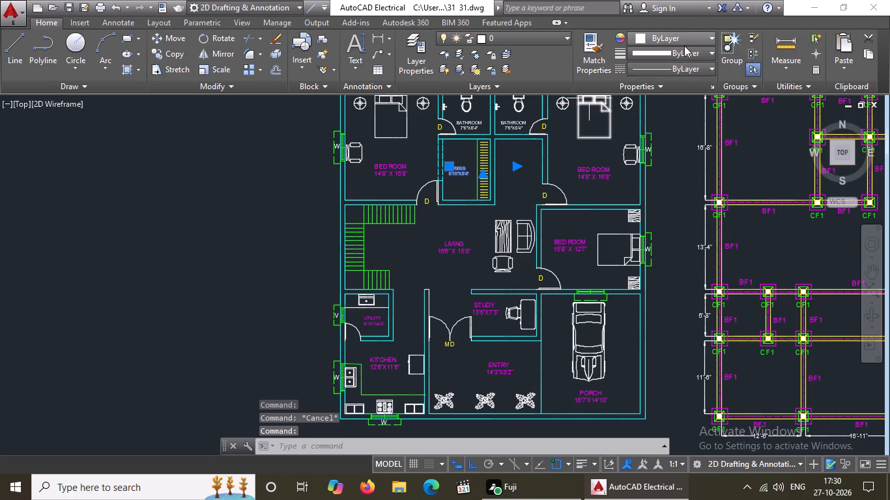
pyautogui.click(686, 40)
pyautogui.click(698, 168)
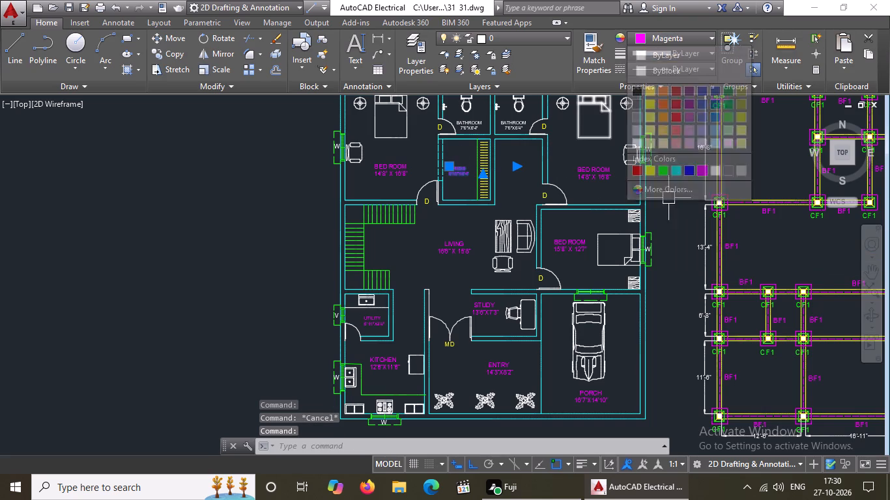
pyautogui.press('Escape')
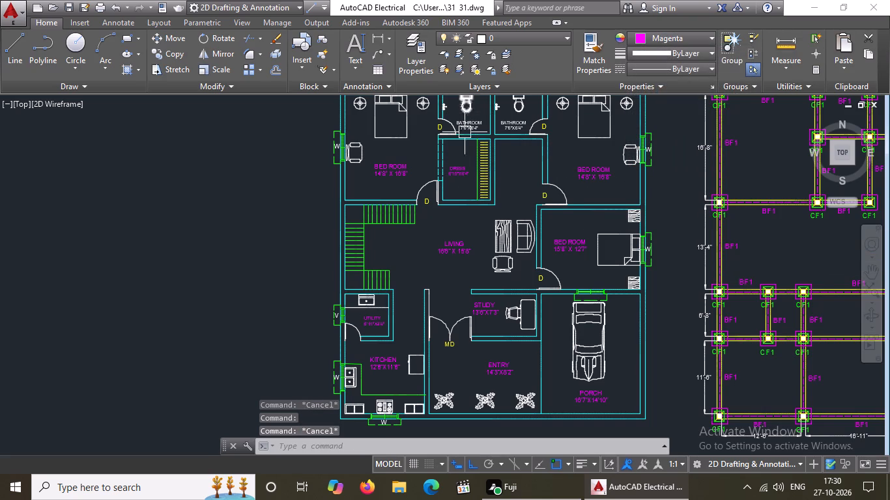
# Change the color of the BATHROOM 7'6"X6'4" label directly above the dress room to magenta.
pyautogui.moveTo(461, 148); pyautogui.dragTo(436, 283, button='middle')
pyautogui.scroll(3, 439, 279)
pyautogui.click(450, 219)
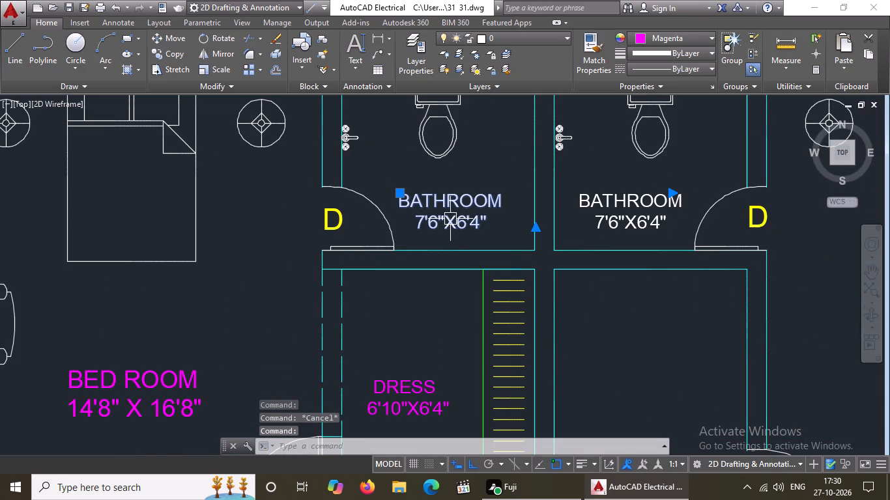
pyautogui.click(674, 36)
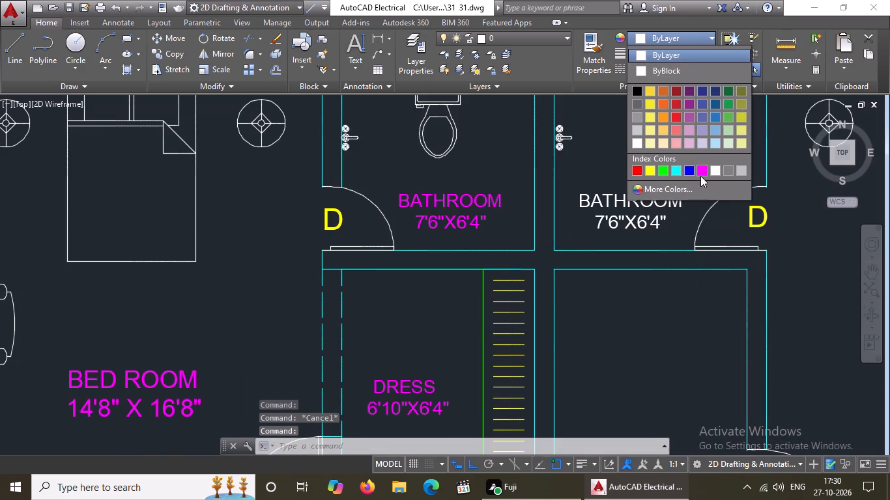
pyautogui.click(702, 168)
pyautogui.press('Escape')
# Change the color of the remaining white BATHROOM 7'6"X6'4" label in the ground floor plan to magenta.
pyautogui.click(648, 210)
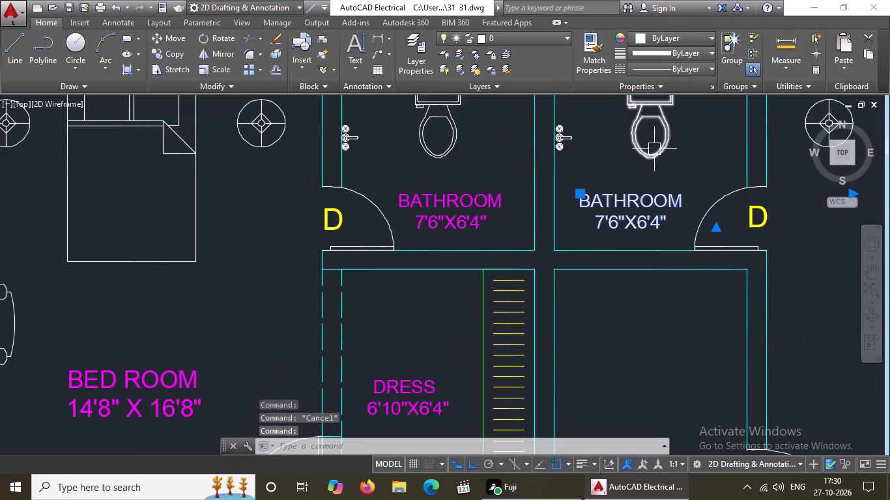
pyautogui.click(674, 39)
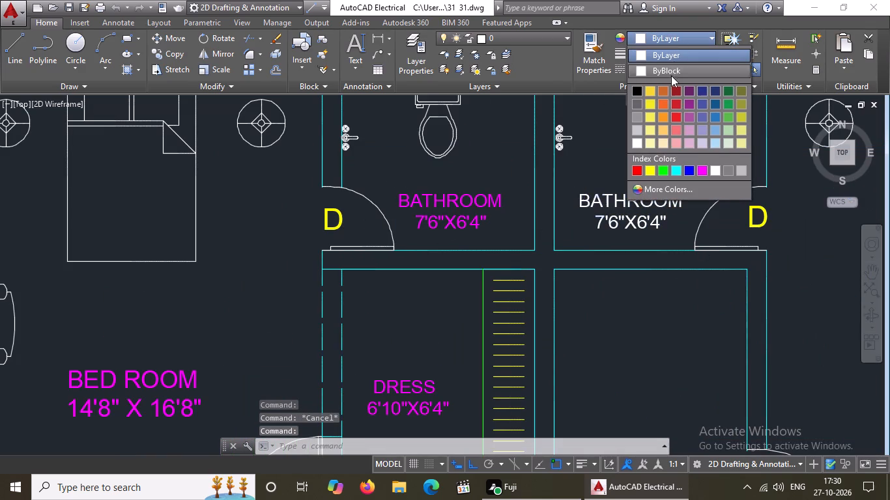
pyautogui.click(702, 172)
pyautogui.scroll(-3, 278, 236)
pyautogui.press('Escape')
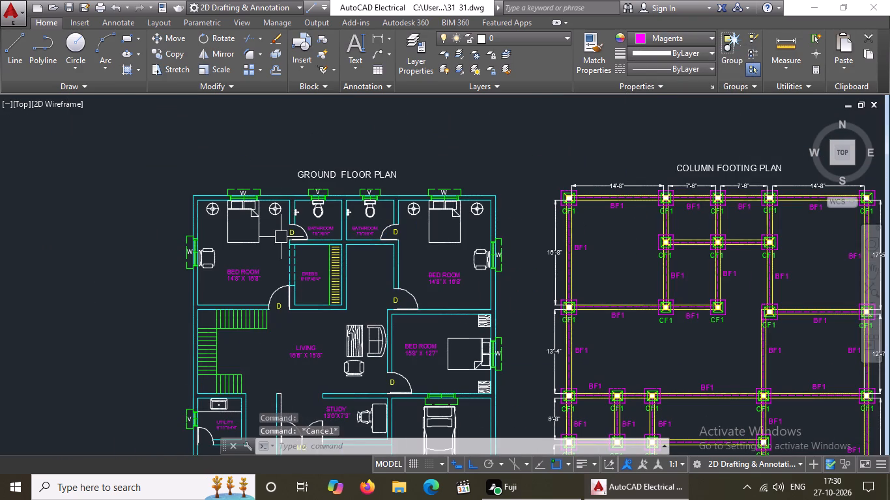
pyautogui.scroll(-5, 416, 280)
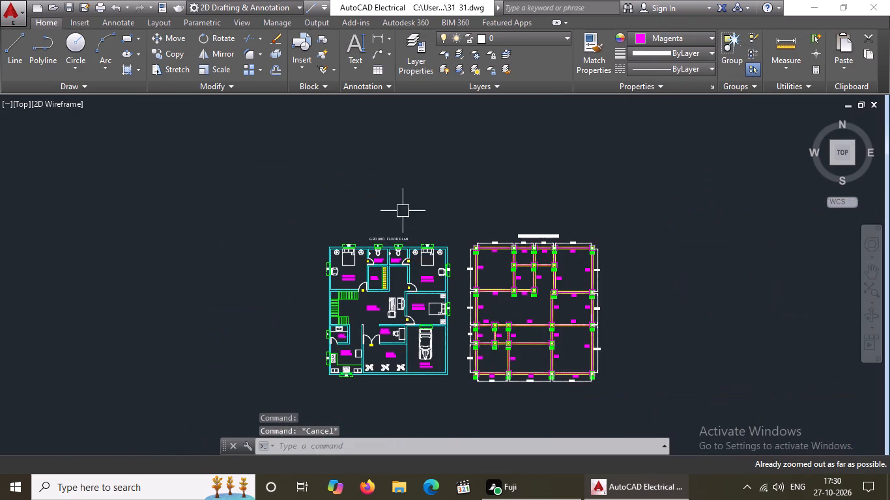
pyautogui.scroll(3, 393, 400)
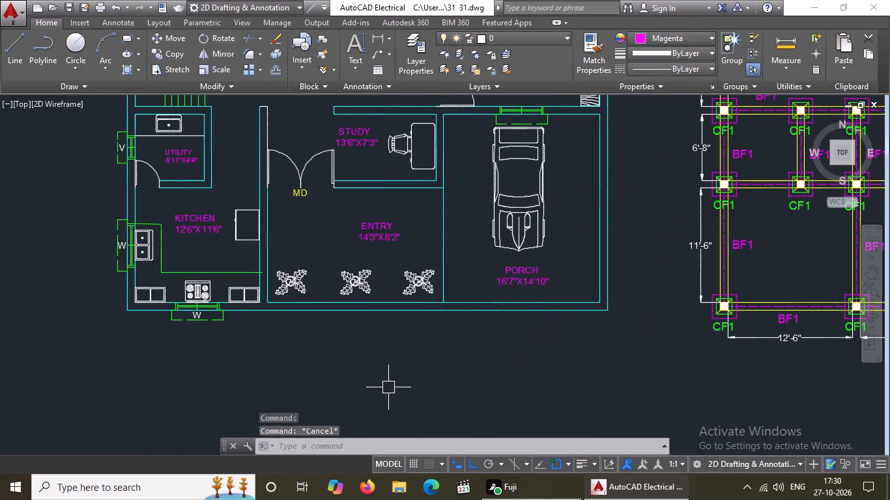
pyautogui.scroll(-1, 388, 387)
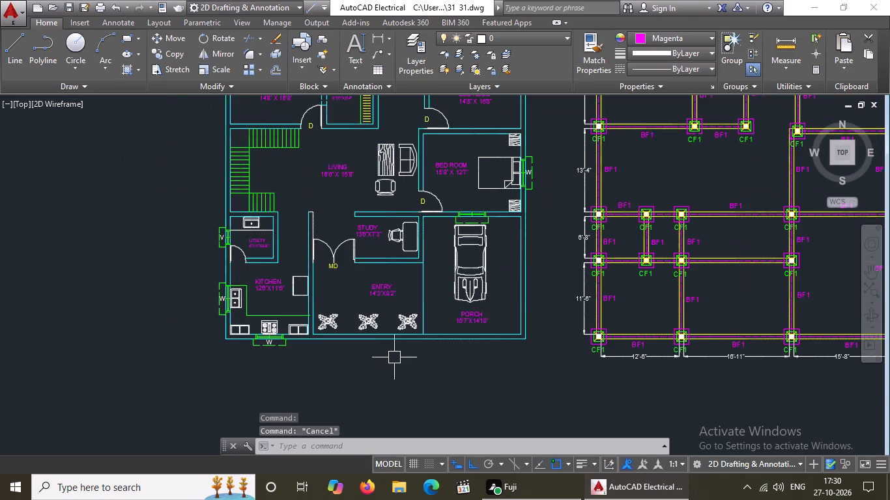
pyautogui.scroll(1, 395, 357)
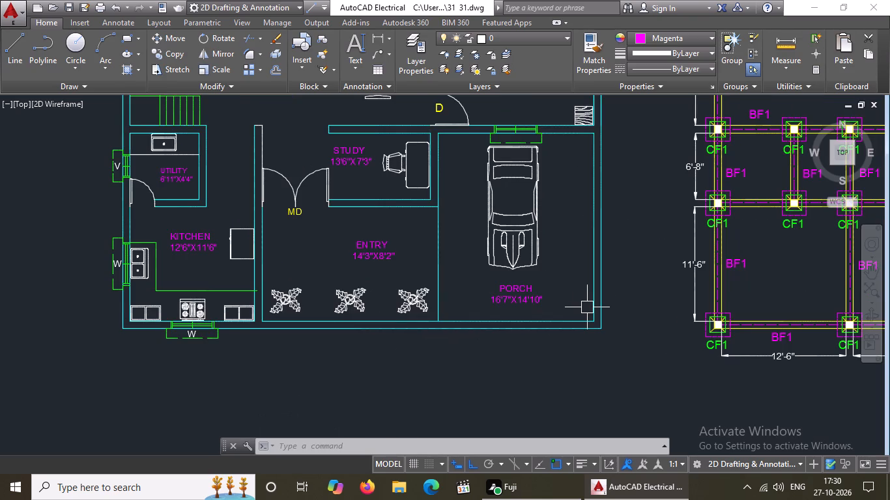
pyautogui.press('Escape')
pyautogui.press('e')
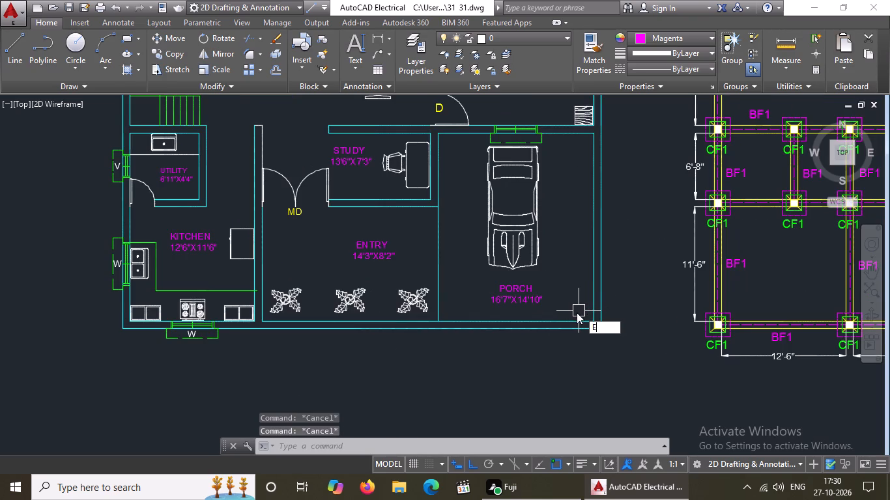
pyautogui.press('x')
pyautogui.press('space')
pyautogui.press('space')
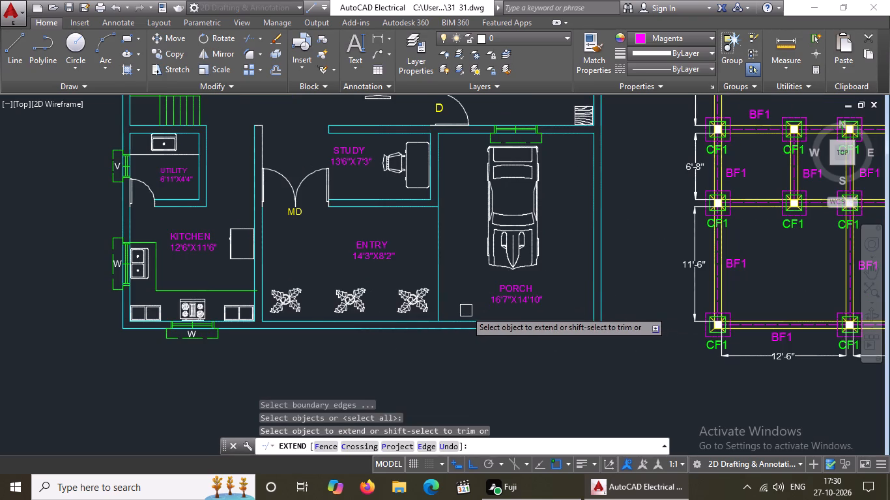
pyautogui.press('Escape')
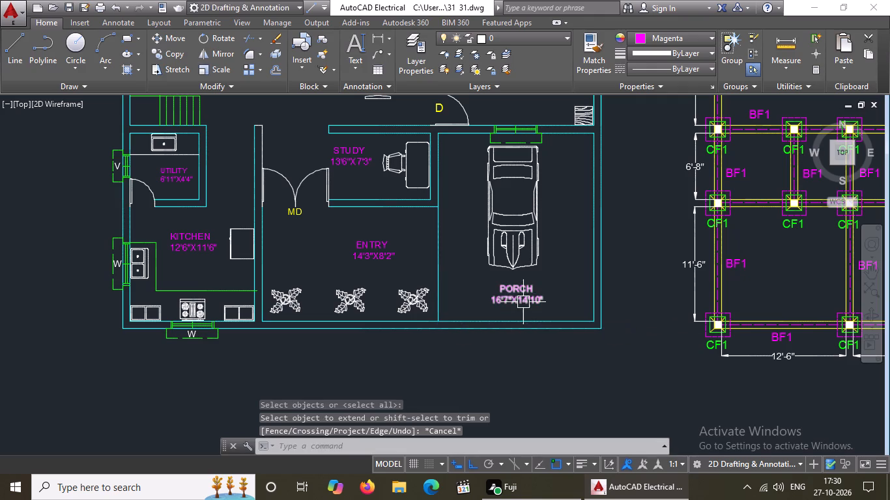
# Extend the wall line between the entry and the porch down to the outer wall line of the ground floor plan.
pyautogui.press('e')
pyautogui.press('x')
pyautogui.press('space')
pyautogui.press('space')
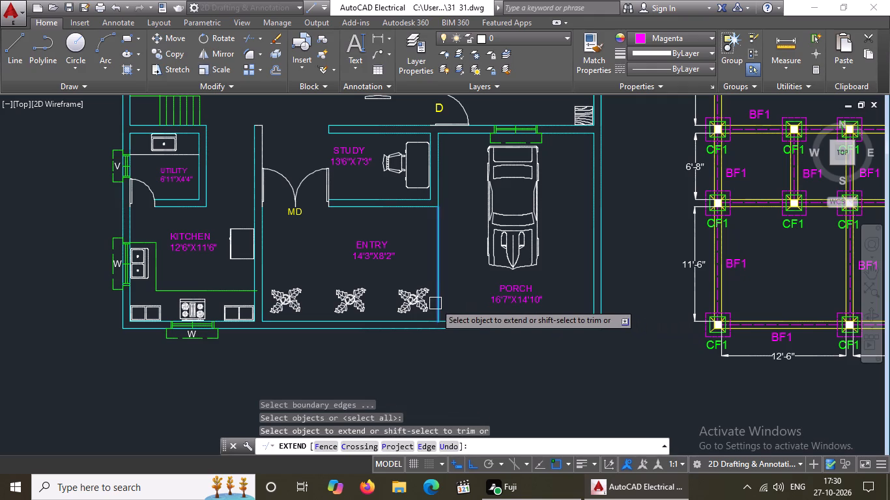
pyautogui.click(435, 307)
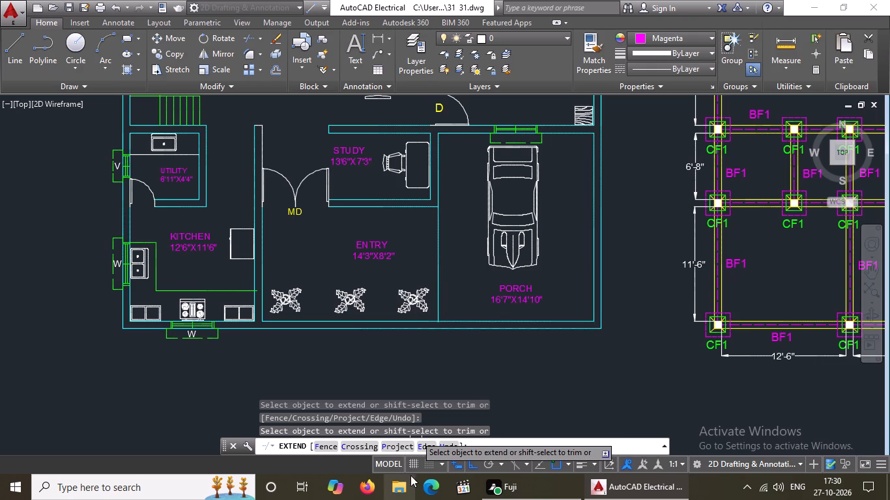
pyautogui.press('Escape')
pyautogui.press('e')
pyautogui.press('x')
pyautogui.press('x')
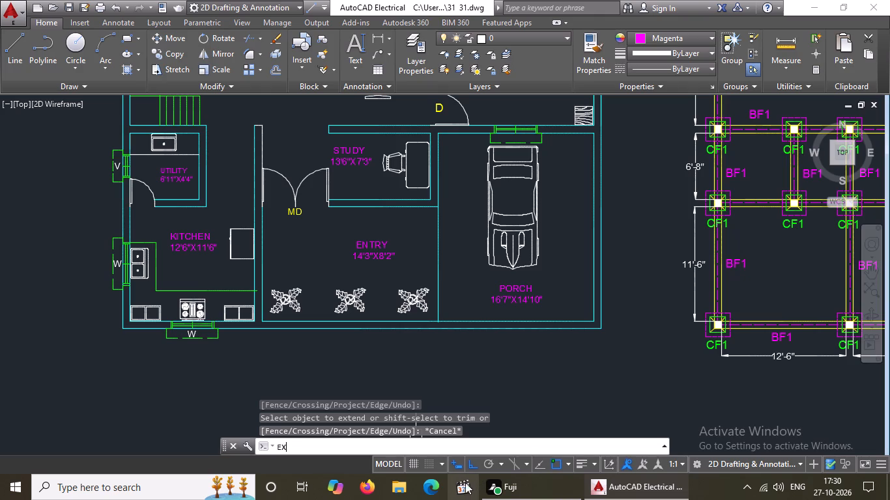
pyautogui.press('Return')
pyautogui.press('Return')
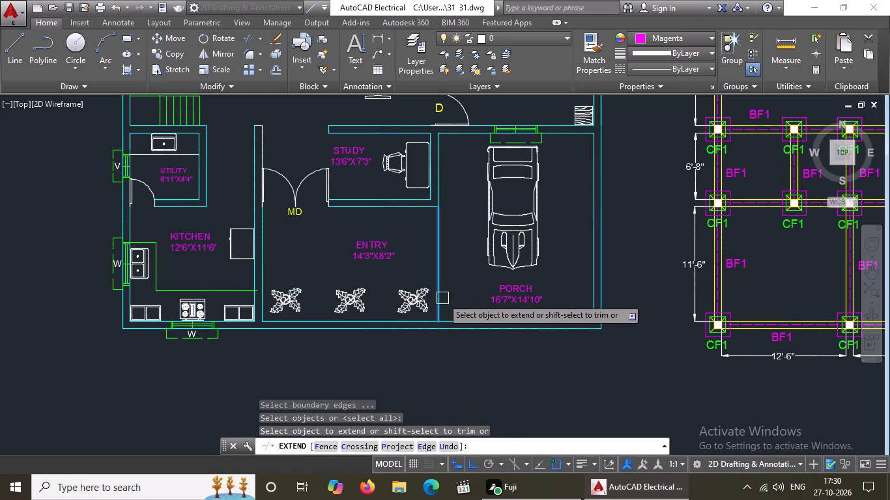
pyautogui.click(438, 296)
pyautogui.click(436, 314)
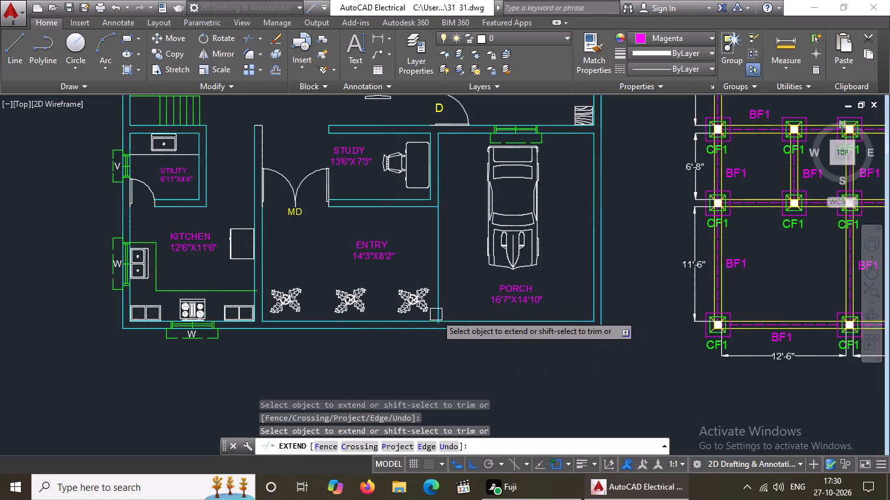
pyautogui.click(437, 307)
pyautogui.scroll(2, 437, 310)
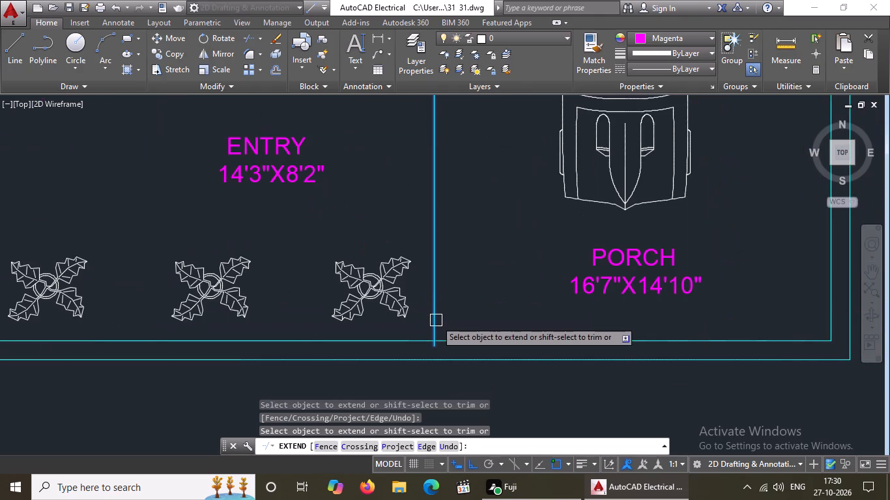
pyautogui.click(435, 325)
pyautogui.click(432, 328)
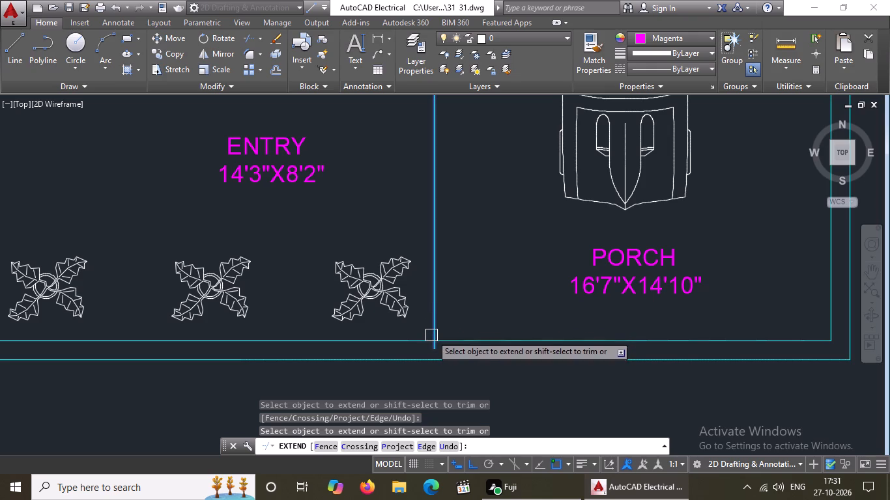
pyautogui.click(431, 329)
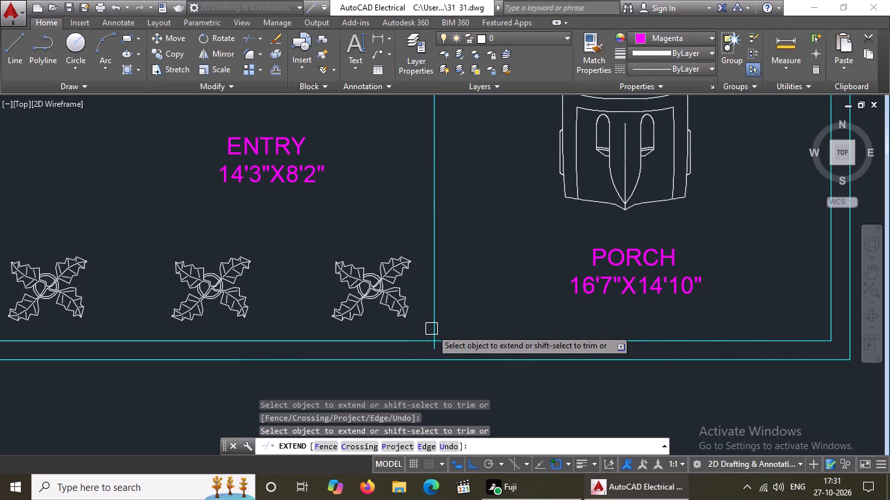
pyautogui.click(437, 319)
pyautogui.click(431, 331)
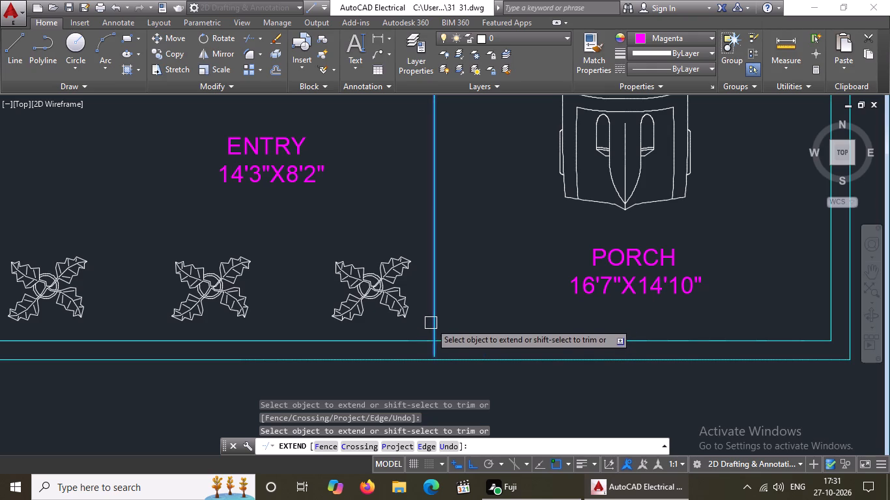
pyautogui.click(431, 322)
pyautogui.click(433, 316)
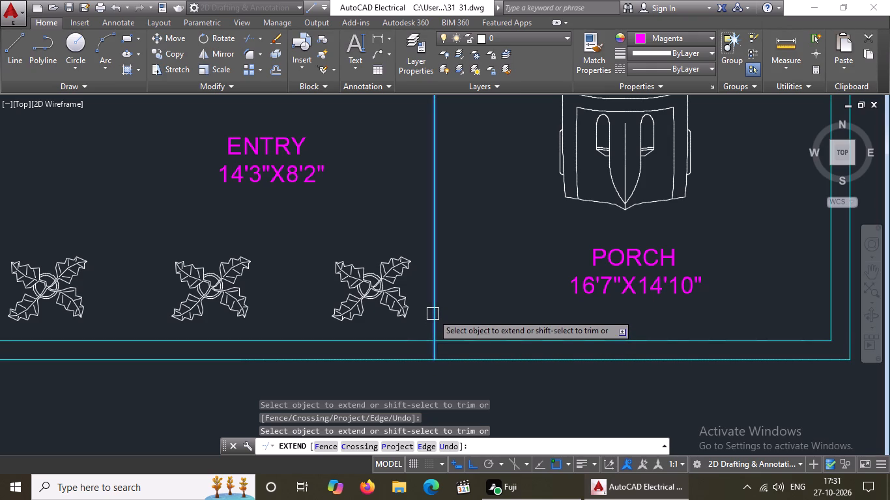
pyautogui.click(433, 311)
# Extend the porch's upper inner wall line, beside the bedroom window, across to the outer east wall line.
pyautogui.scroll(-2, 468, 338)
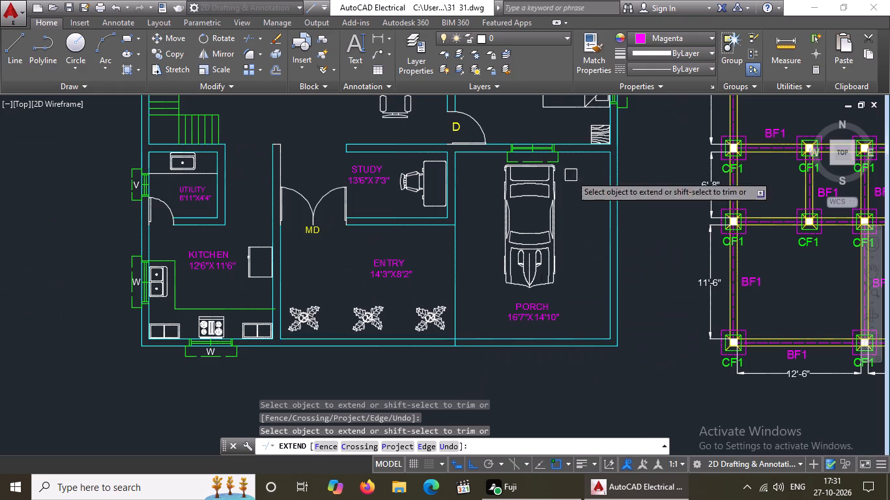
pyautogui.scroll(2, 584, 131)
pyautogui.click(629, 187)
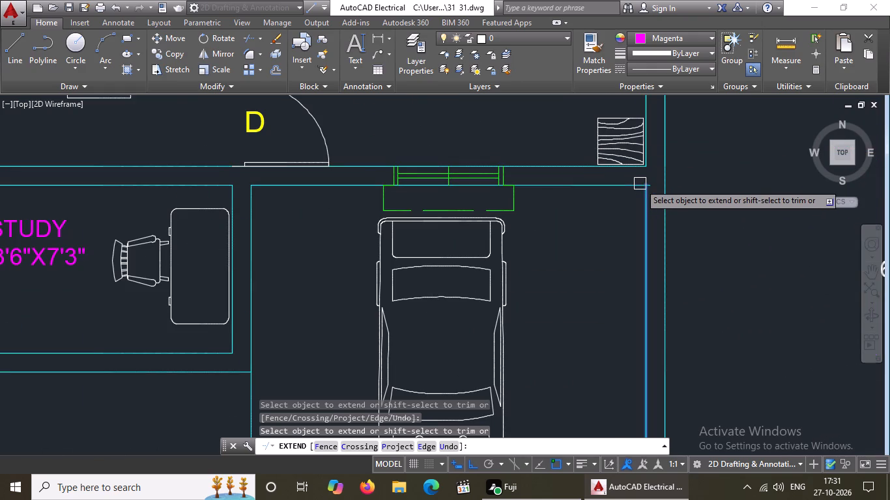
pyautogui.click(627, 186)
pyautogui.press('Escape')
# Erase the inner line of the porch's east wall.
pyautogui.scroll(-2, 736, 205)
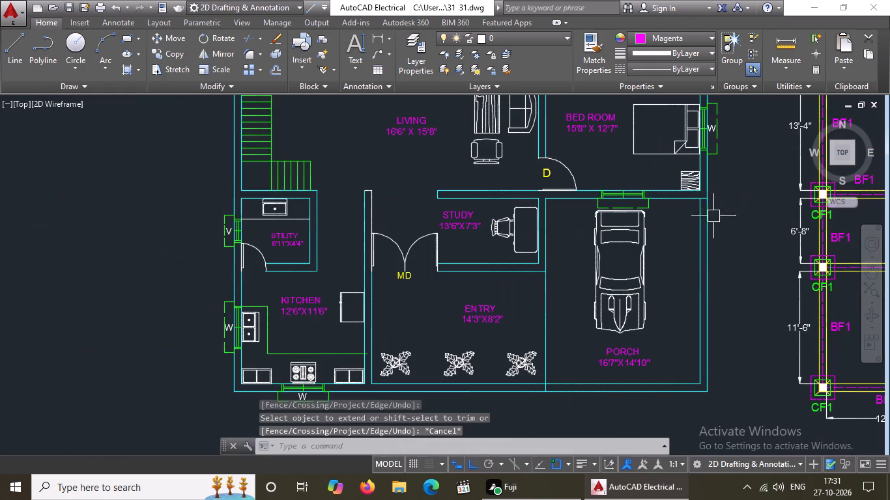
pyautogui.click(700, 236)
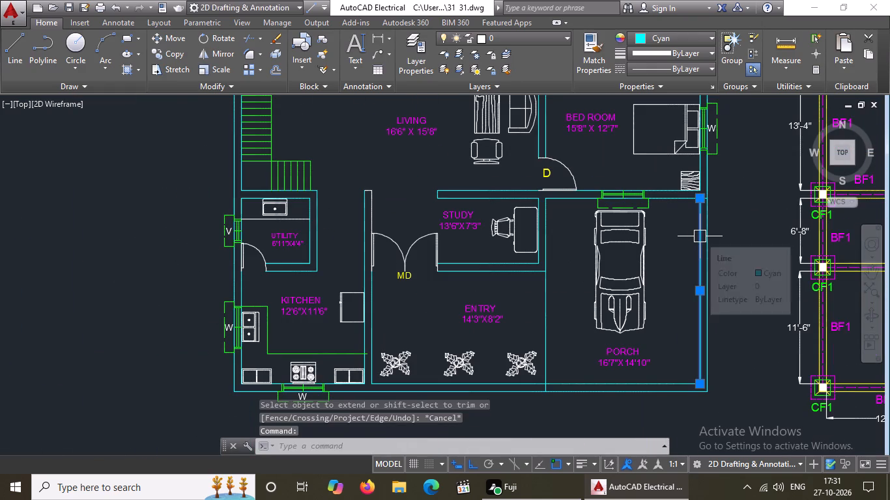
pyautogui.press('Delete')
# Trim the lower inner wall line where it crosses the entry-porch wall and erase its leftover segment along the porch.
pyautogui.click(674, 385)
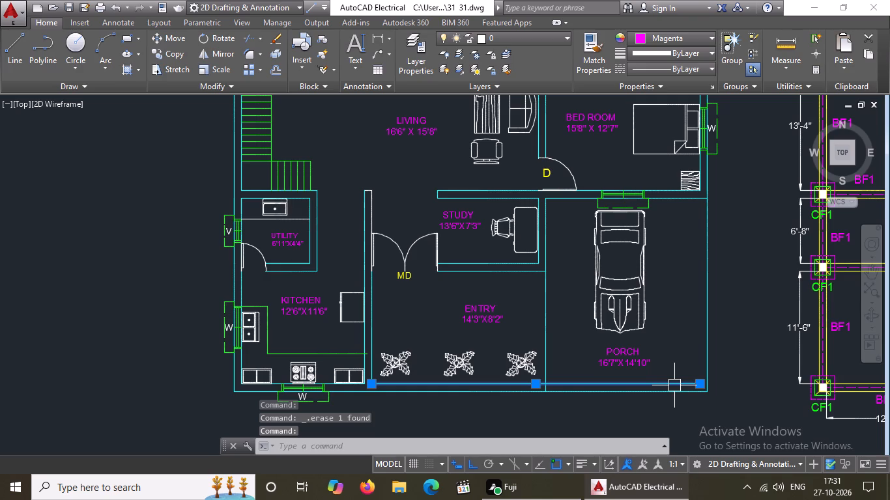
pyautogui.press('Escape')
pyautogui.write('TR')
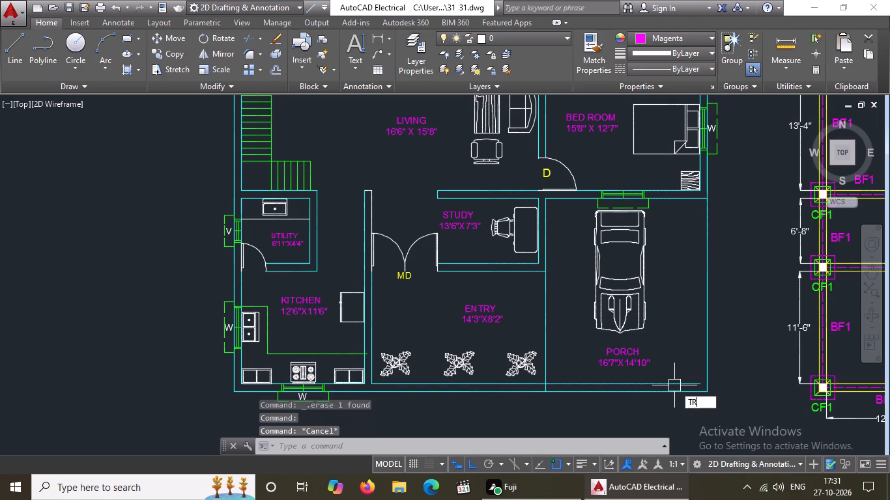
pyautogui.press('Return')
pyautogui.press('Return')
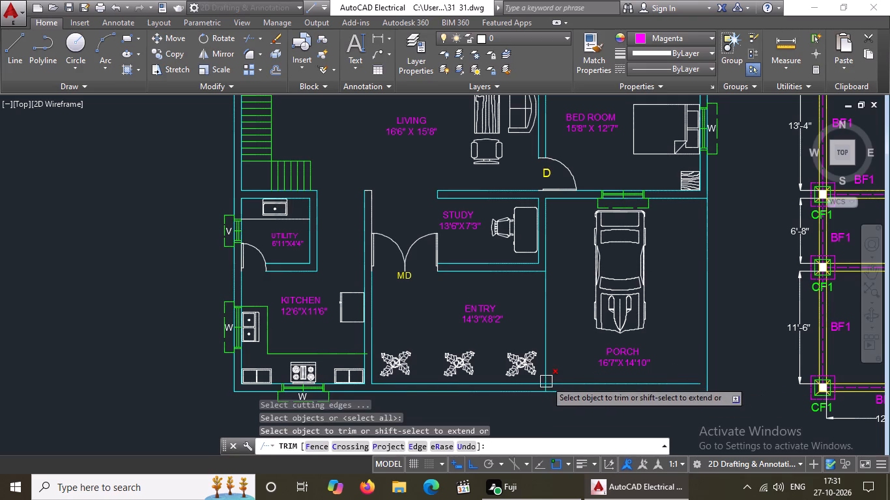
pyautogui.scroll(2, 554, 383)
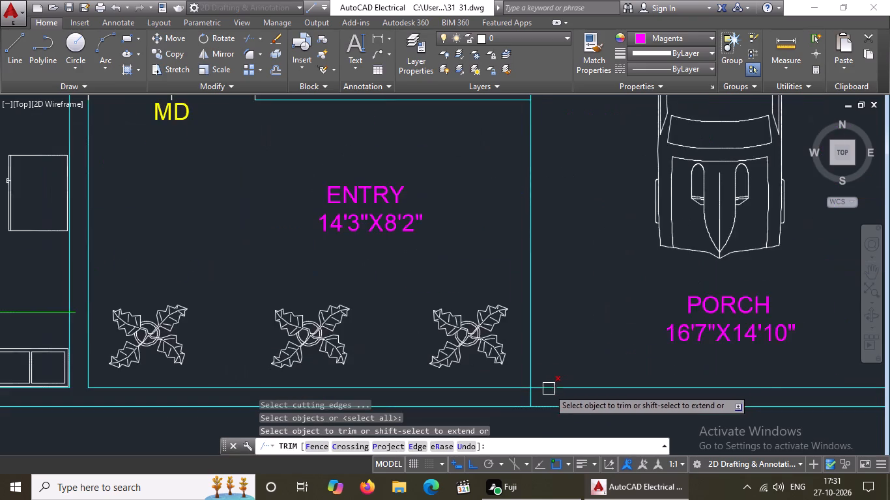
pyautogui.scroll(2, 547, 391)
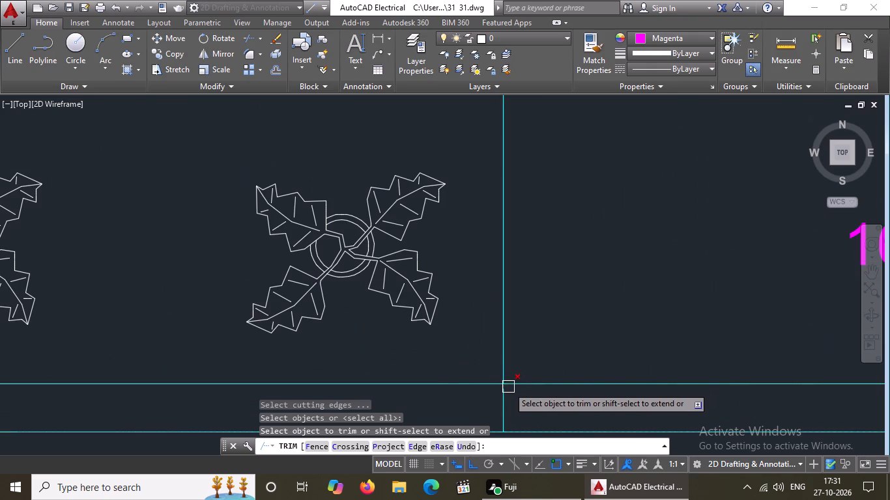
pyautogui.click(511, 382)
pyautogui.press('Escape')
pyautogui.click(555, 384)
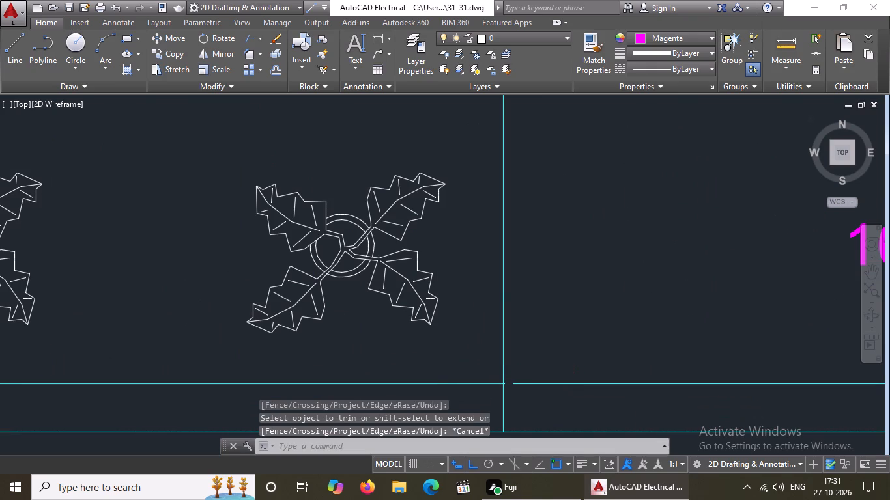
pyautogui.press('Delete')
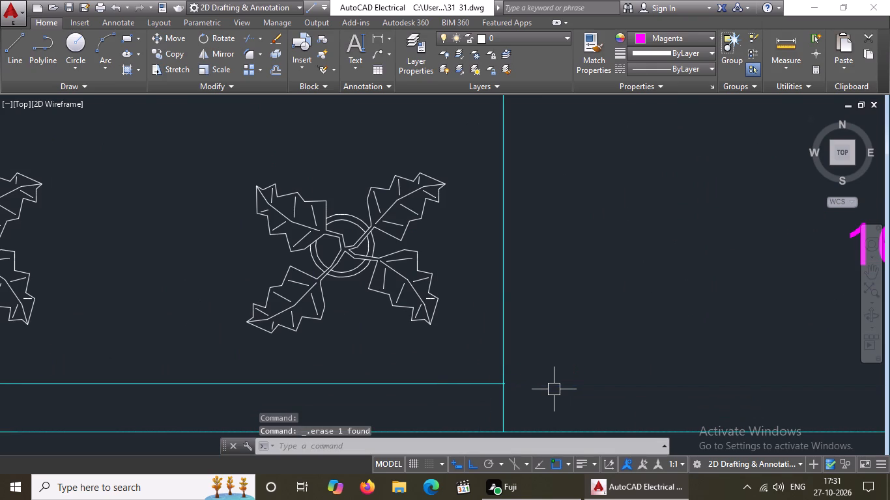
# With Ortho turned off, move the car in the porch about 5' toward the outer east wall.
pyautogui.scroll(-5, 561, 383)
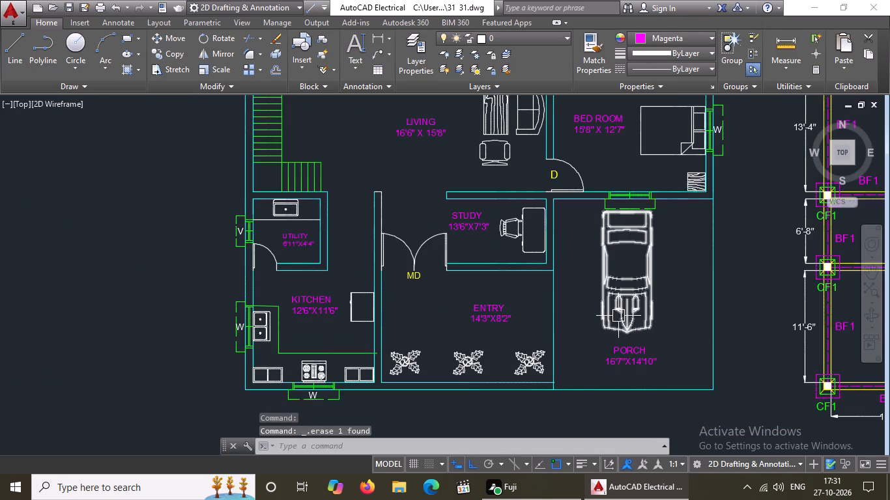
pyautogui.click(637, 305)
pyautogui.click(625, 333)
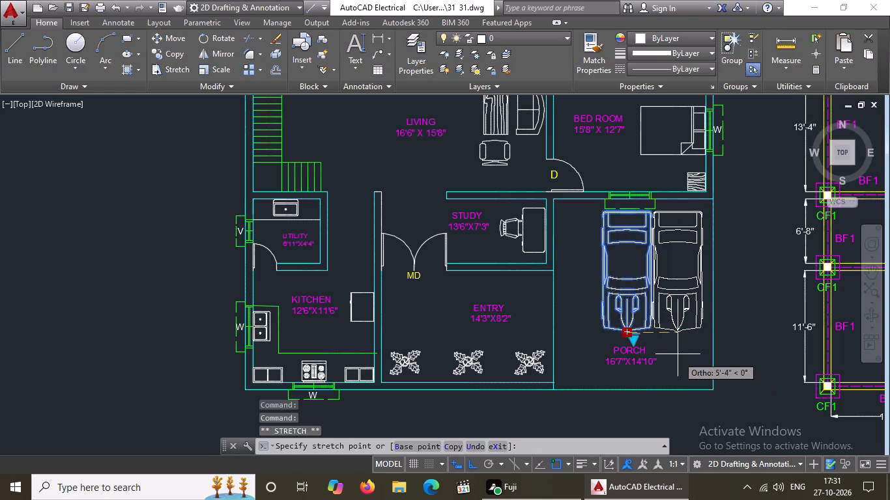
pyautogui.click(474, 465)
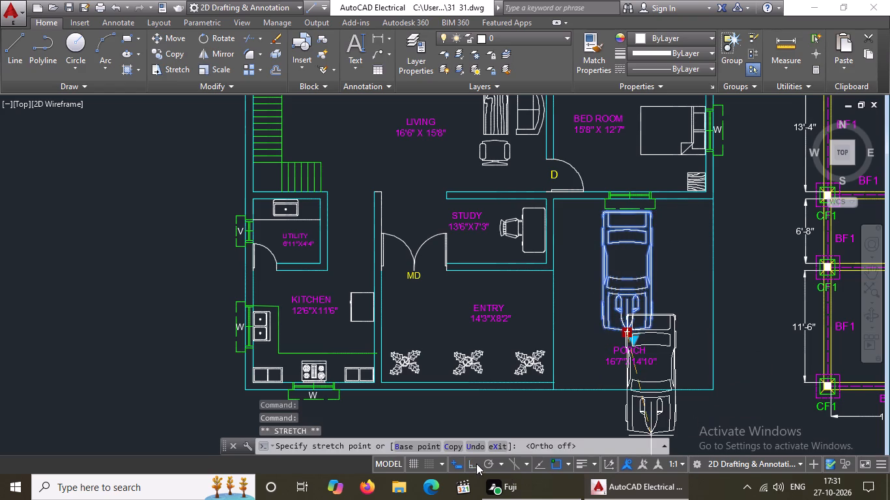
pyautogui.click(677, 335)
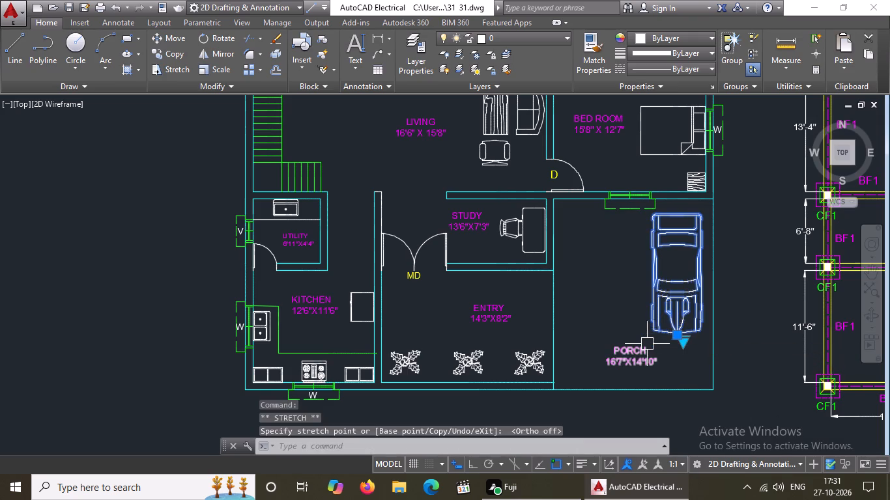
# Move the PORCH room label slightly down and toward the middle of the porch.
pyautogui.press('Escape')
pyautogui.click(624, 354)
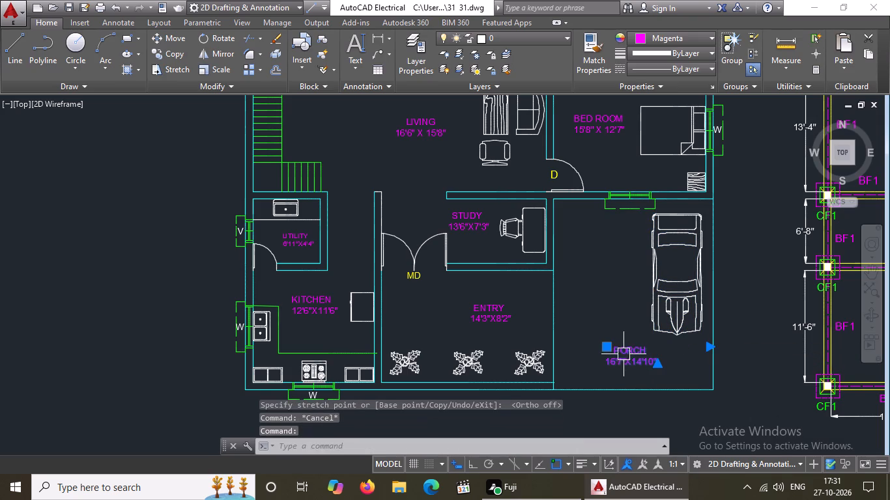
pyautogui.click(609, 348)
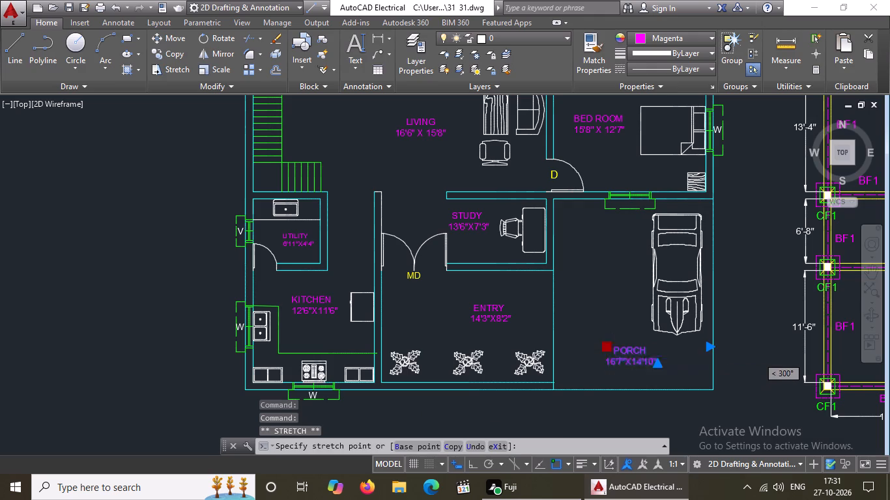
pyautogui.click(612, 357)
# Move the car back west to the middle of the porch, slightly lower and above the PORCH label.
pyautogui.click(672, 303)
pyautogui.click(676, 334)
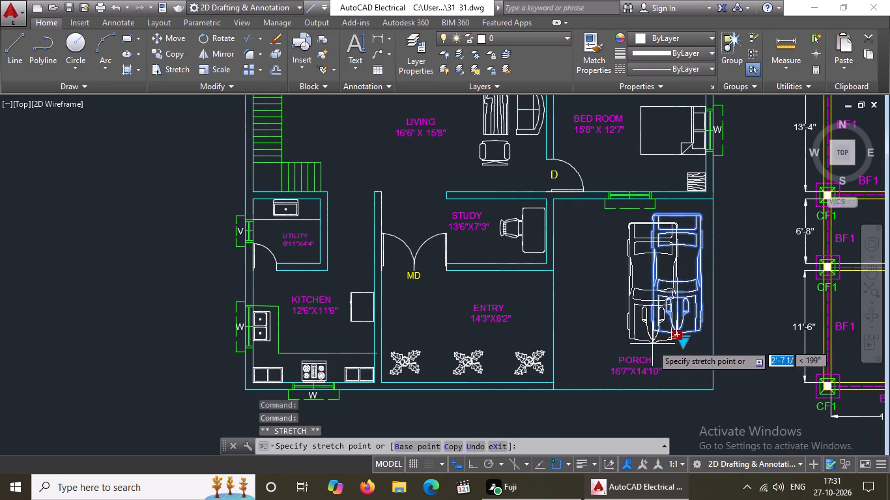
pyautogui.click(633, 345)
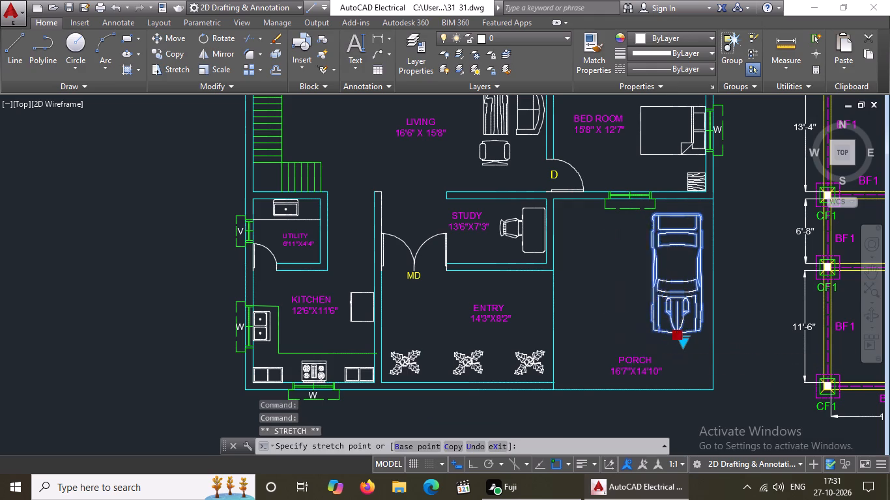
pyautogui.press('Escape')
# Change the W label of the kitchen's south window, below the stove, to yellow.
pyautogui.scroll(-2, 611, 346)
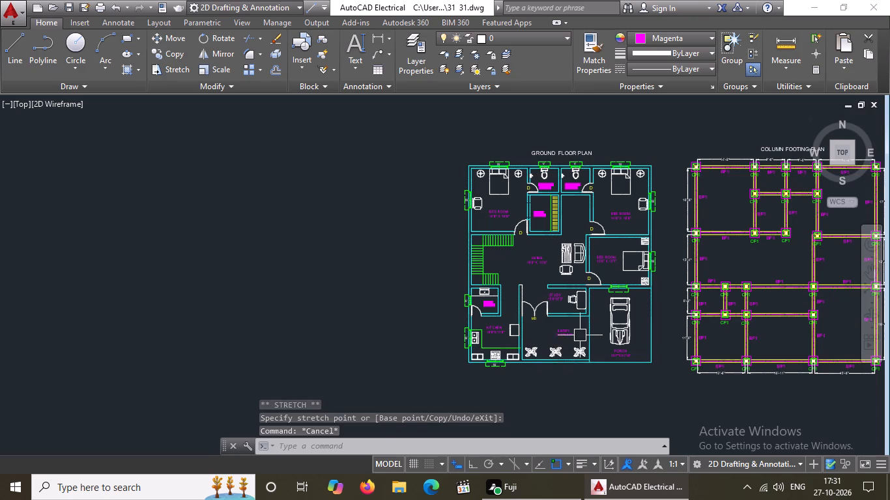
pyautogui.scroll(4, 598, 354)
pyautogui.scroll(-3, 585, 352)
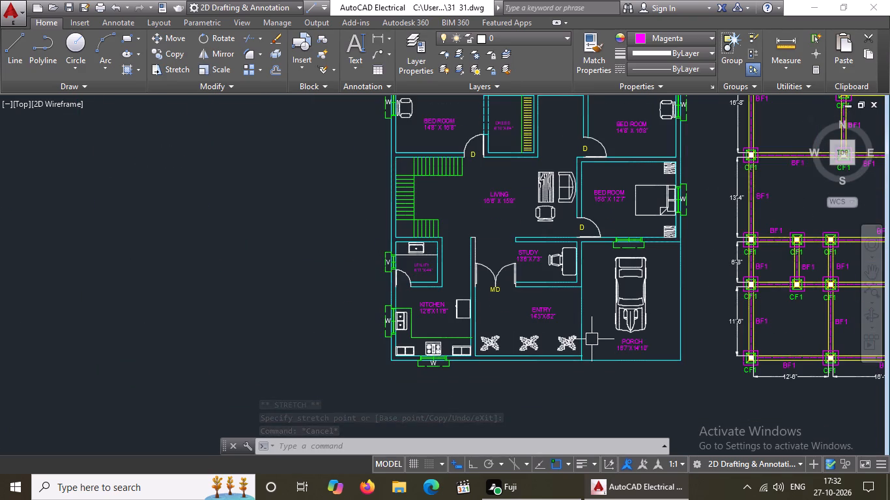
pyautogui.scroll(3, 470, 382)
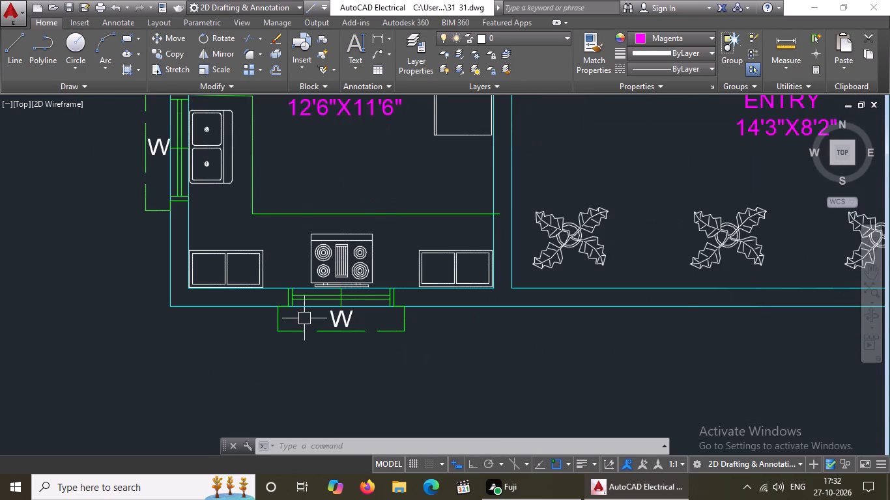
pyautogui.scroll(-1, 304, 318)
pyautogui.scroll(2, 317, 315)
pyautogui.click(321, 317)
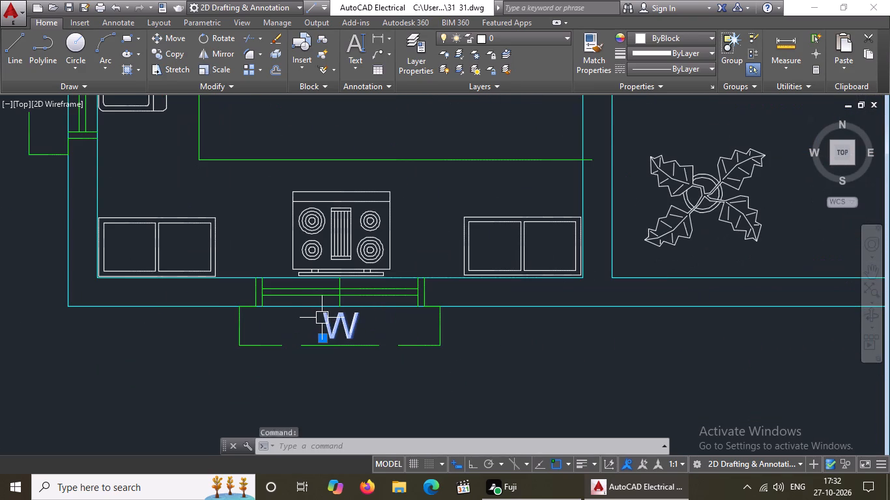
pyautogui.click(676, 38)
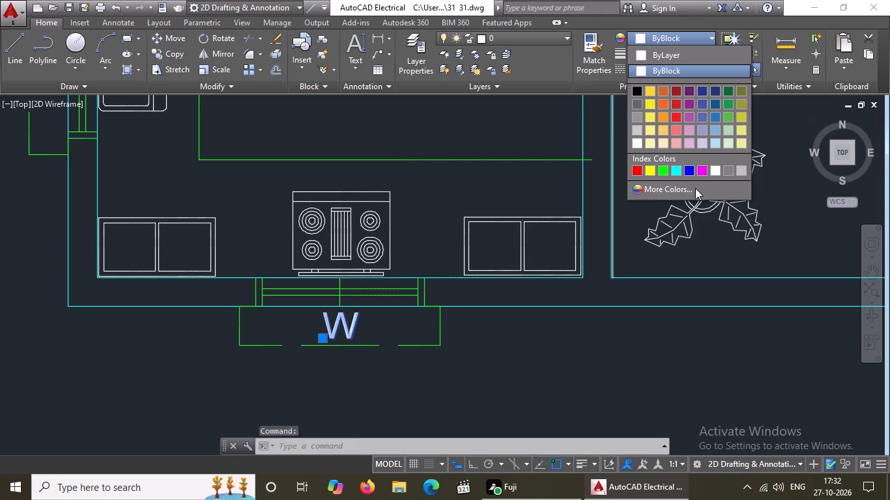
pyautogui.click(648, 171)
pyautogui.press('Escape')
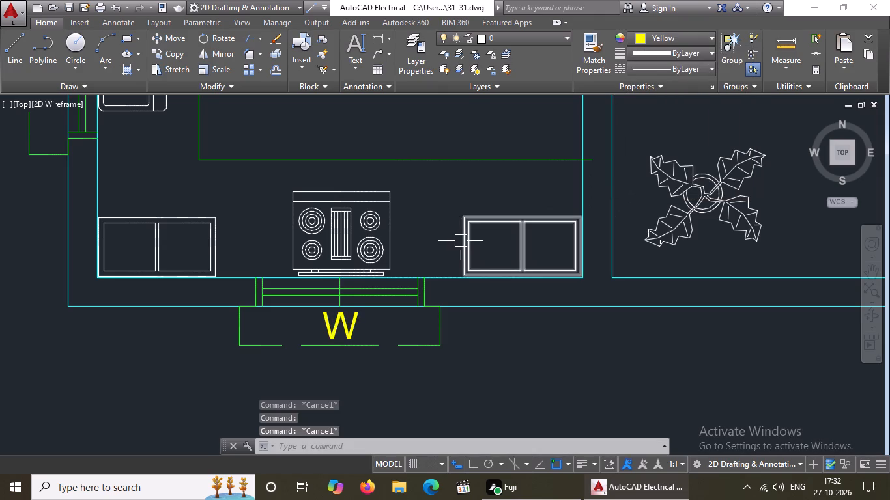
# Change the W label of the kitchen's west window, beside the sink, to yellow.
pyautogui.scroll(-3, 297, 257)
pyautogui.scroll(2, 199, 208)
pyautogui.click(294, 209)
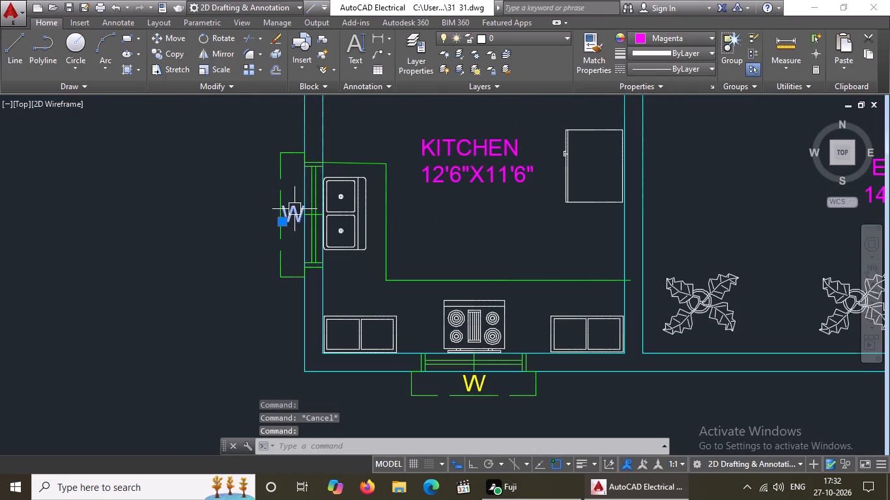
pyautogui.click(689, 33)
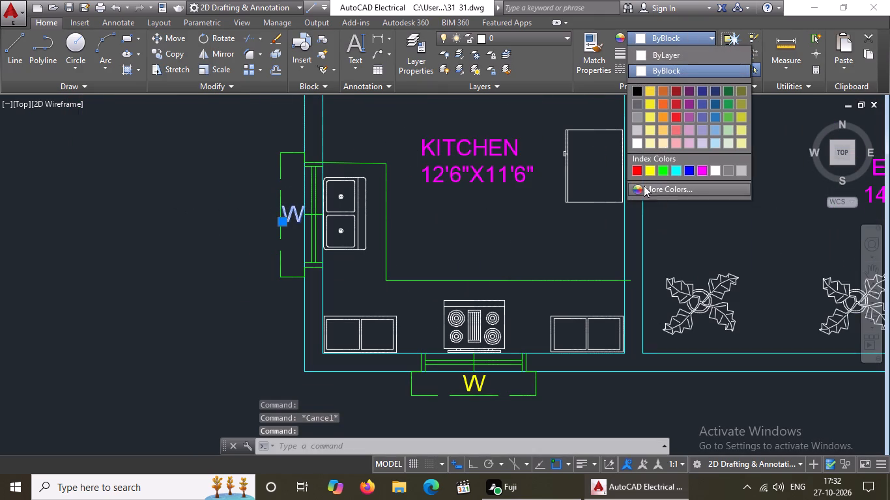
pyautogui.click(650, 166)
pyautogui.scroll(-3, 316, 318)
pyautogui.press('Escape')
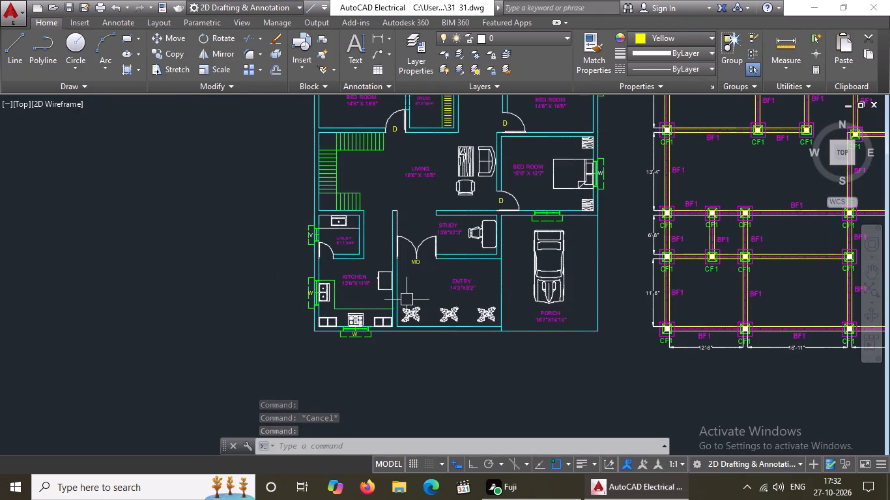
# Change the V label of the utility room's west ventilator to yellow.
pyautogui.scroll(3, 341, 240)
pyautogui.scroll(2, 220, 230)
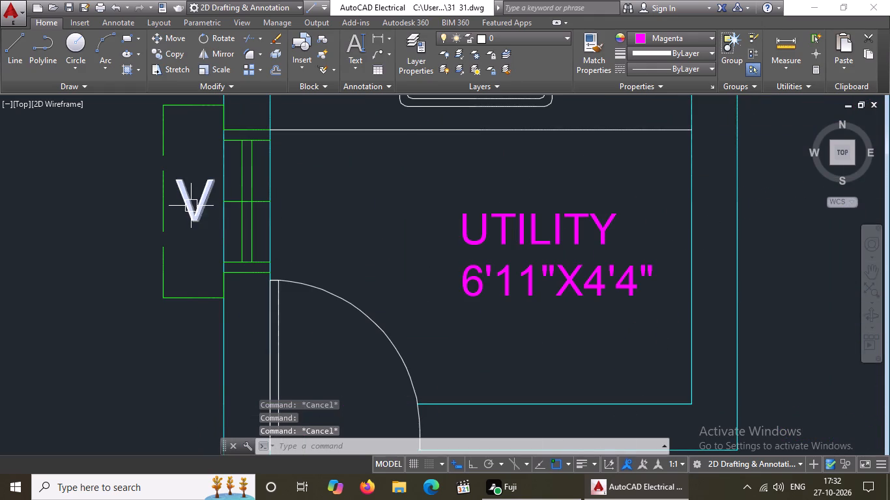
pyautogui.click(190, 203)
pyautogui.click(663, 36)
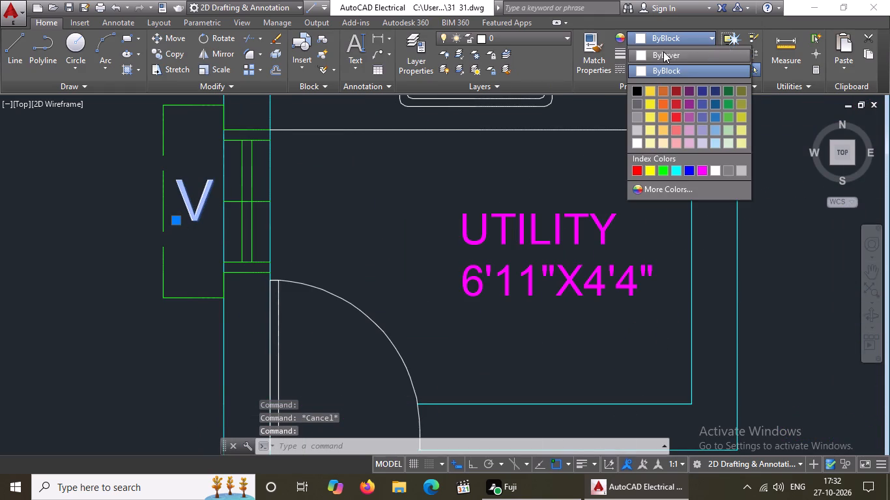
pyautogui.click(647, 167)
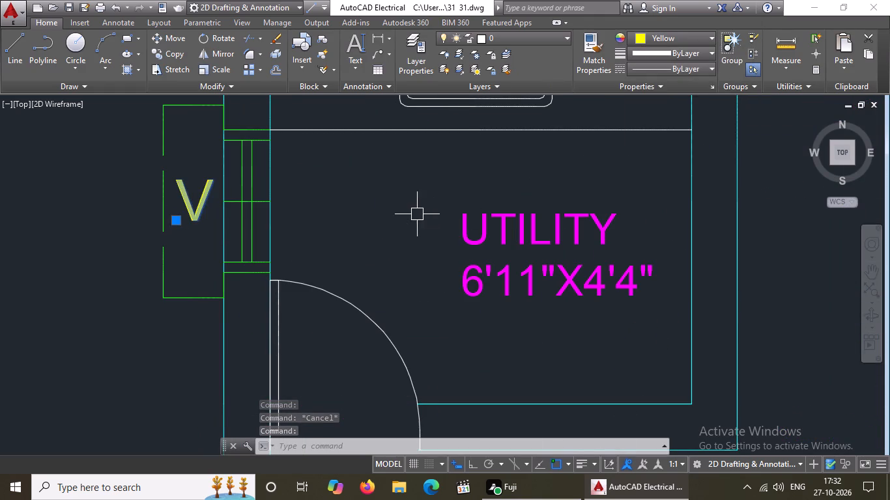
pyautogui.press('Escape')
# Change the W label of the northwest bedroom's west window, beside the chair, to yellow.
pyautogui.scroll(-5, 383, 208)
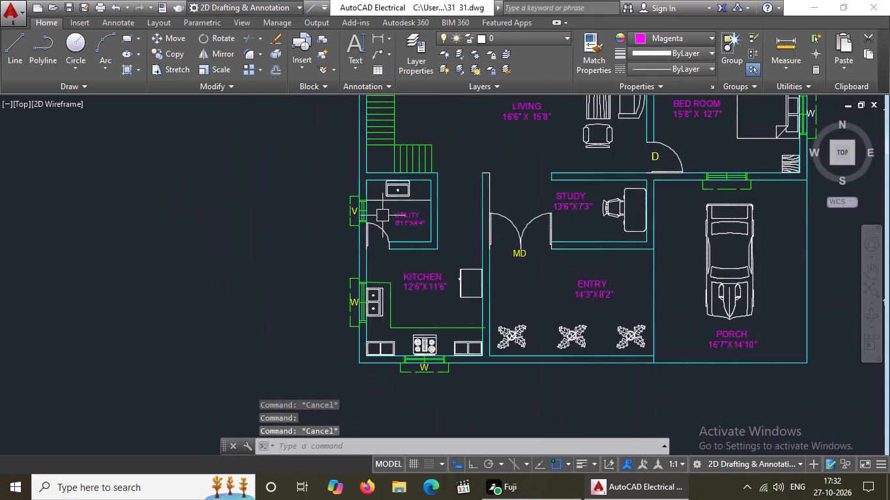
pyautogui.scroll(-1, 382, 215)
pyautogui.scroll(-1, 365, 161)
pyautogui.moveTo(354, 243); pyautogui.dragTo(343, 298, button='middle')
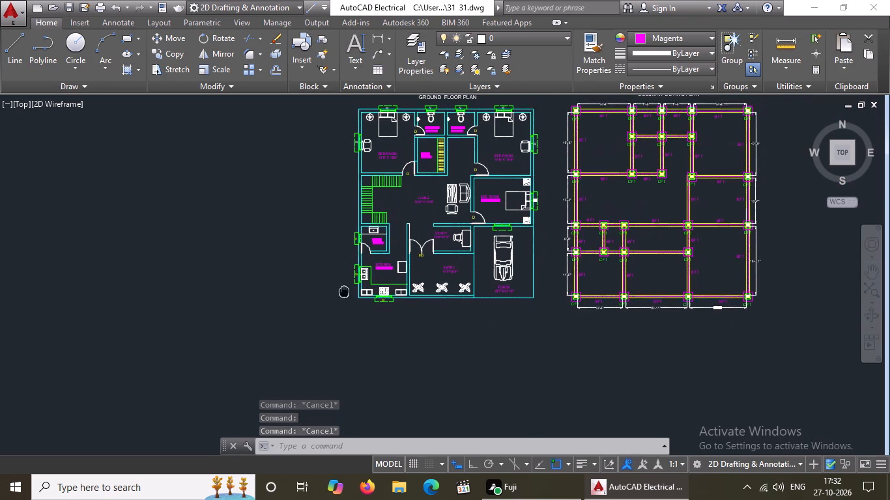
pyautogui.moveTo(343, 298); pyautogui.dragTo(337, 322, button='middle')
pyautogui.middleClick(334, 347)
pyautogui.scroll(1, 332, 352)
pyautogui.scroll(-2, 357, 160)
pyautogui.scroll(5, 356, 135)
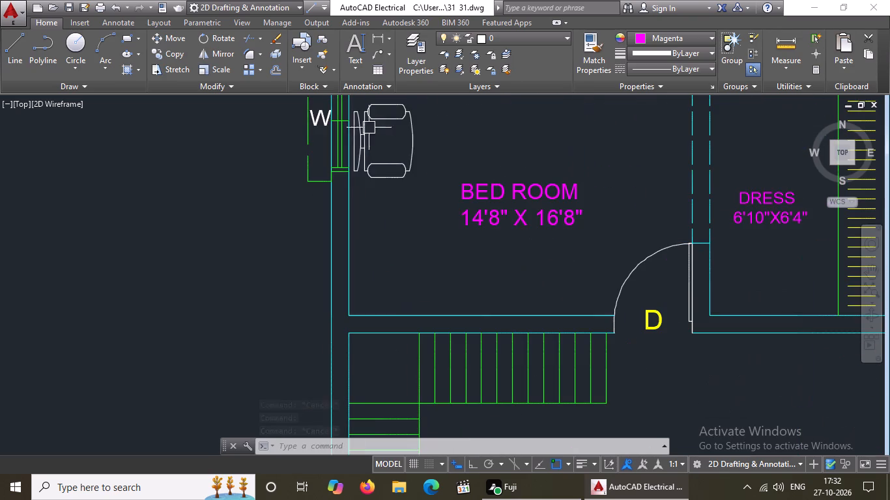
pyautogui.scroll(2, 311, 114)
pyautogui.moveTo(315, 129); pyautogui.dragTo(323, 128)
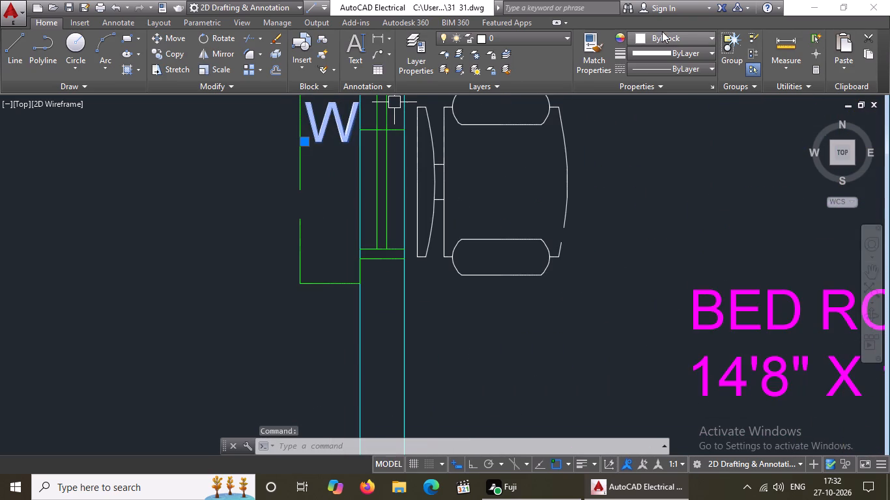
pyautogui.click(662, 35)
pyautogui.click(651, 169)
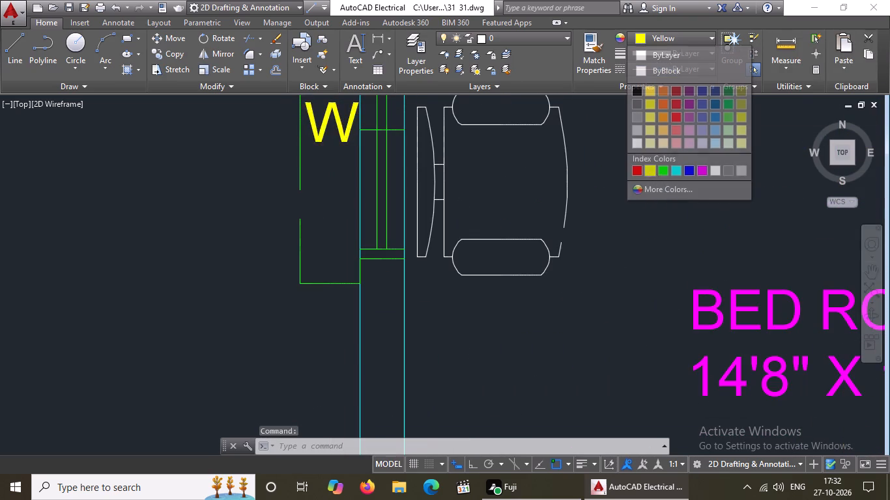
pyautogui.scroll(-4, 569, 223)
pyautogui.press('Escape')
# Change the W label of the northwest bedroom's north window, above the bed, to yellow.
pyautogui.scroll(2, 621, 102)
pyautogui.scroll(2, 601, 163)
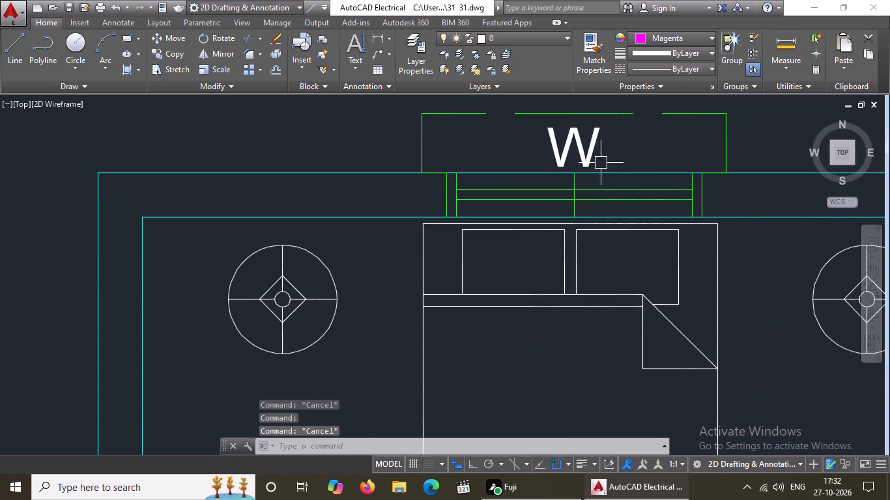
pyautogui.click(579, 153)
pyautogui.click(663, 36)
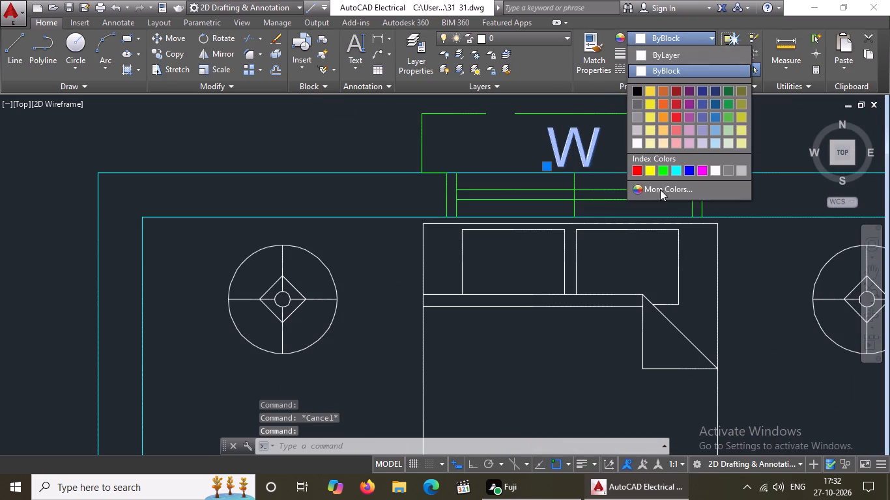
pyautogui.click(649, 168)
pyautogui.scroll(-5, 534, 184)
pyautogui.press('Escape')
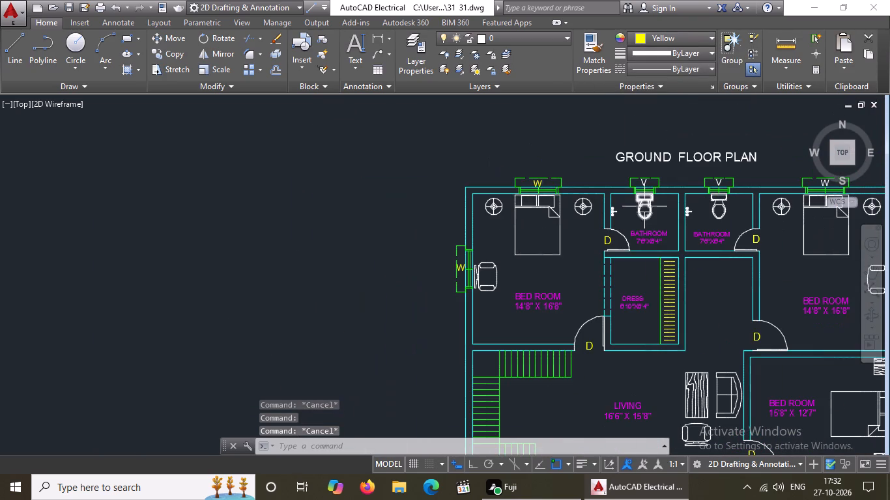
# Change the V label of the western bathroom's north ventilator to yellow.
pyautogui.scroll(3, 721, 172)
pyautogui.scroll(2, 553, 170)
pyautogui.click(184, 283)
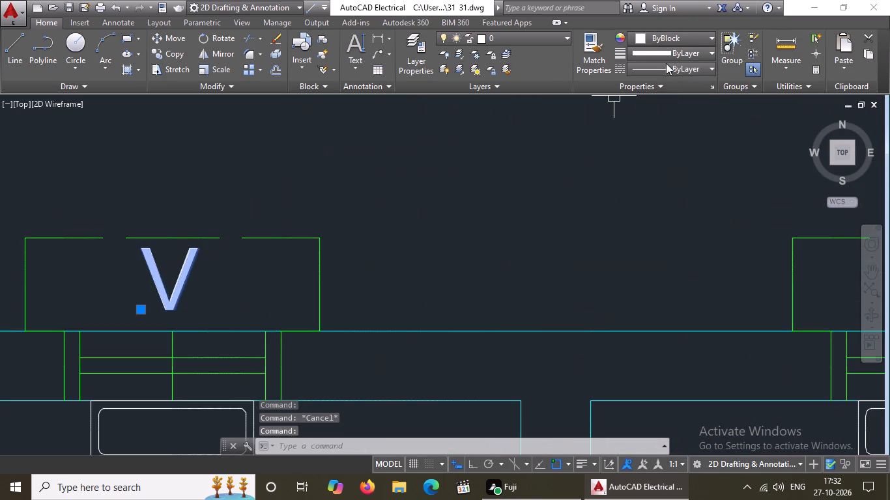
pyautogui.click(666, 38)
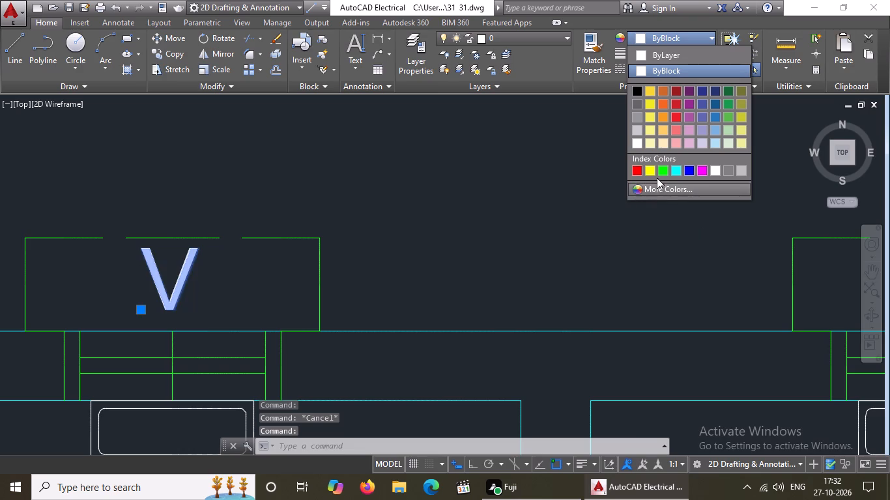
pyautogui.click(651, 168)
pyautogui.scroll(-5, 513, 229)
pyautogui.press('Escape')
# Change the V label of the eastern bathroom's north ventilator to yellow.
pyautogui.scroll(2, 633, 246)
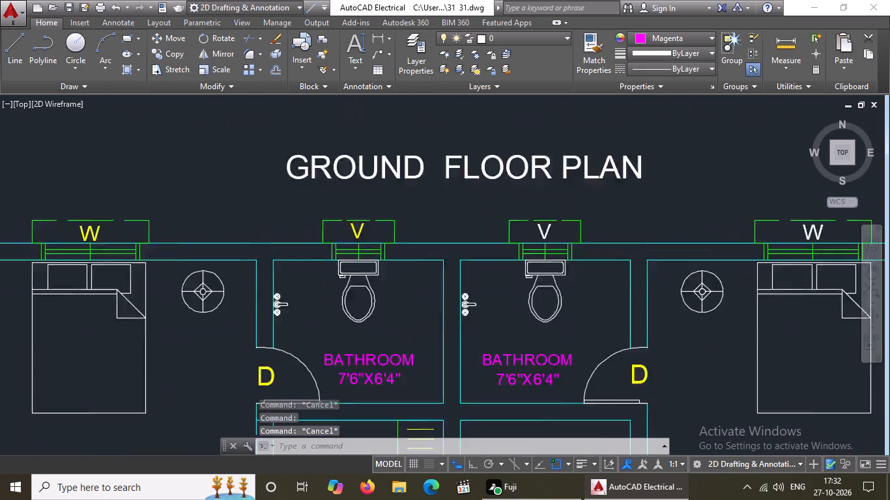
pyautogui.scroll(2, 469, 215)
pyautogui.click(516, 227)
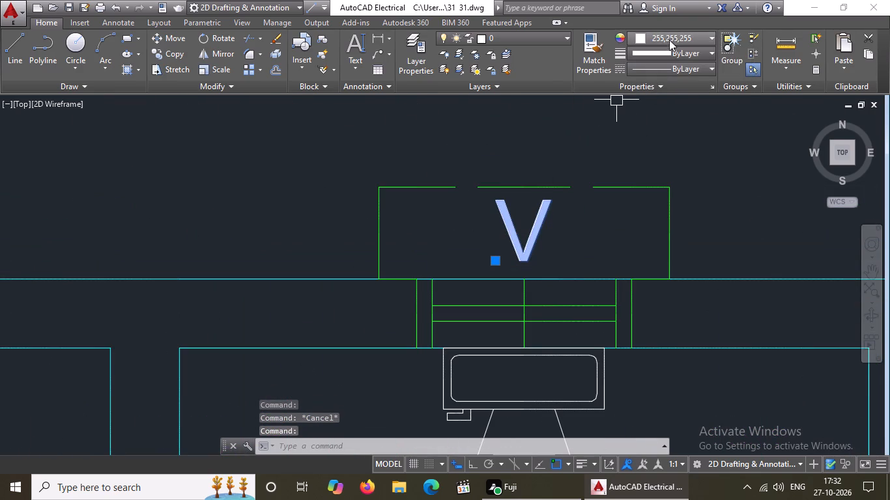
pyautogui.click(670, 36)
pyautogui.click(648, 170)
pyautogui.scroll(-3, 607, 187)
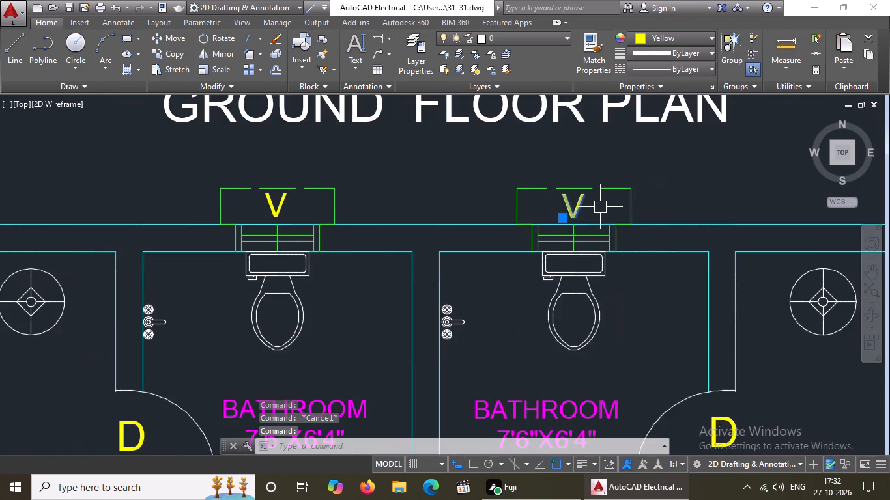
pyautogui.scroll(-3, 600, 207)
pyautogui.press('Escape')
# Change the W label of the northeast bedroom's north window, above the bed, to yellow.
pyautogui.scroll(3, 791, 206)
pyautogui.scroll(1, 635, 200)
pyautogui.click(635, 201)
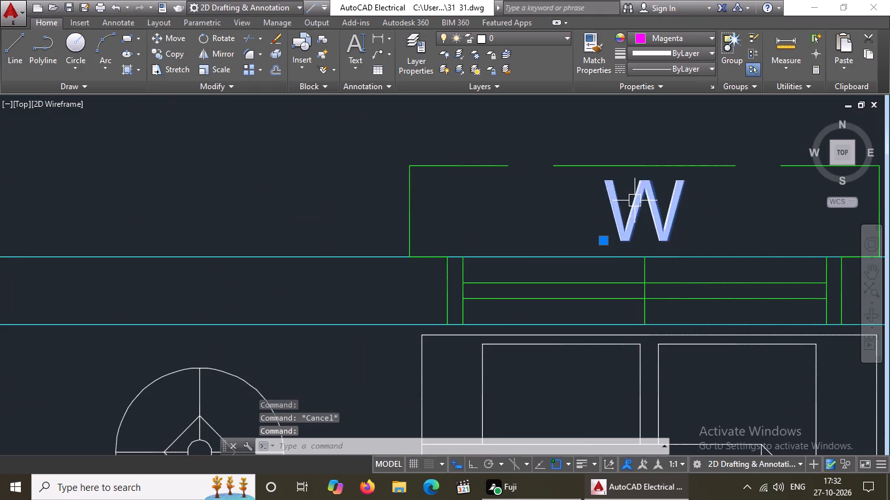
pyautogui.click(671, 37)
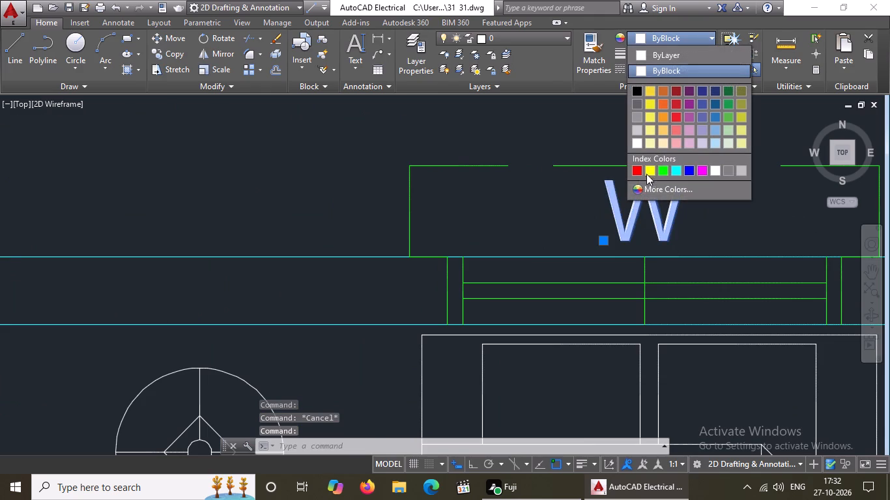
pyautogui.click(649, 169)
pyautogui.scroll(-7, 618, 190)
pyautogui.press('Escape')
# Change the W label of the northeast bedroom's east window, beside the chair, to yellow.
pyautogui.scroll(5, 667, 270)
pyautogui.click(594, 170)
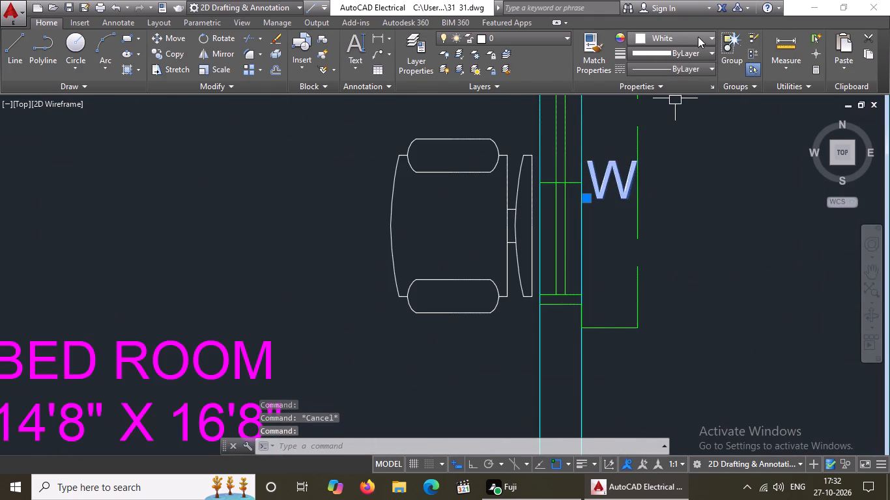
pyautogui.click(698, 36)
pyautogui.click(652, 169)
pyautogui.scroll(-5, 644, 175)
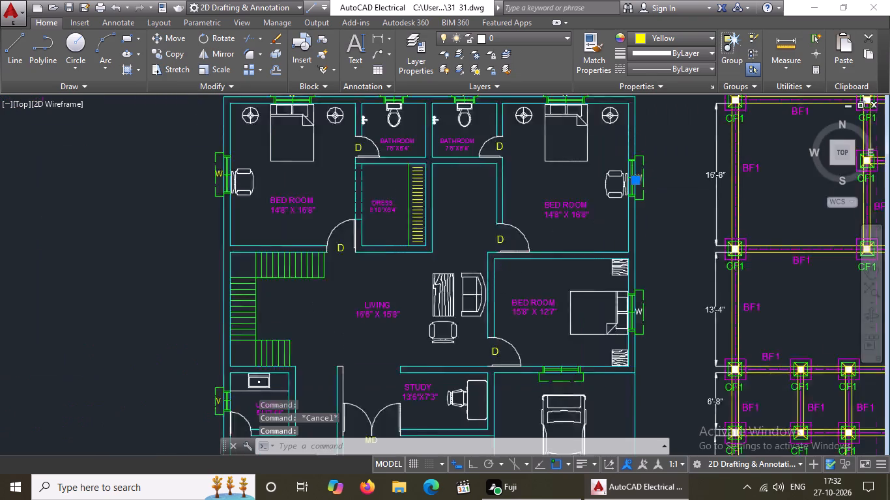
pyautogui.scroll(2, 643, 275)
pyautogui.press('Escape')
# Change the W label of the eastern bedroom's east window, behind the bed, to yellow.
pyautogui.scroll(3, 640, 257)
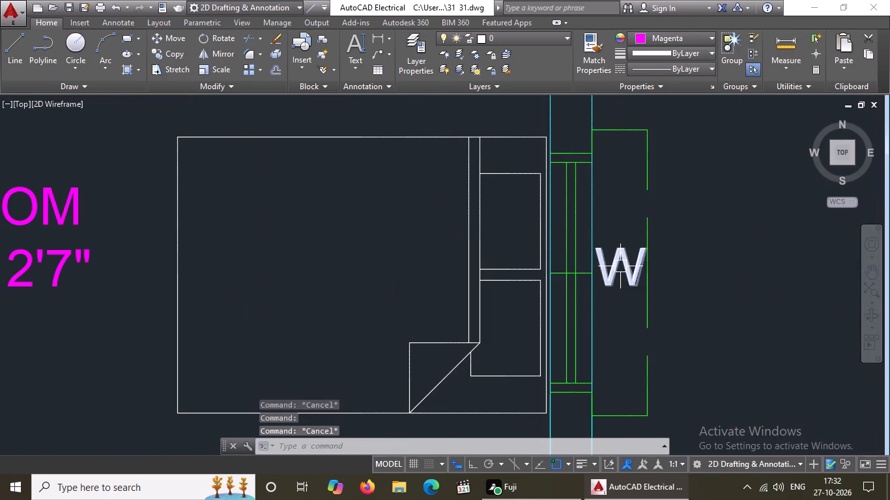
pyautogui.click(620, 266)
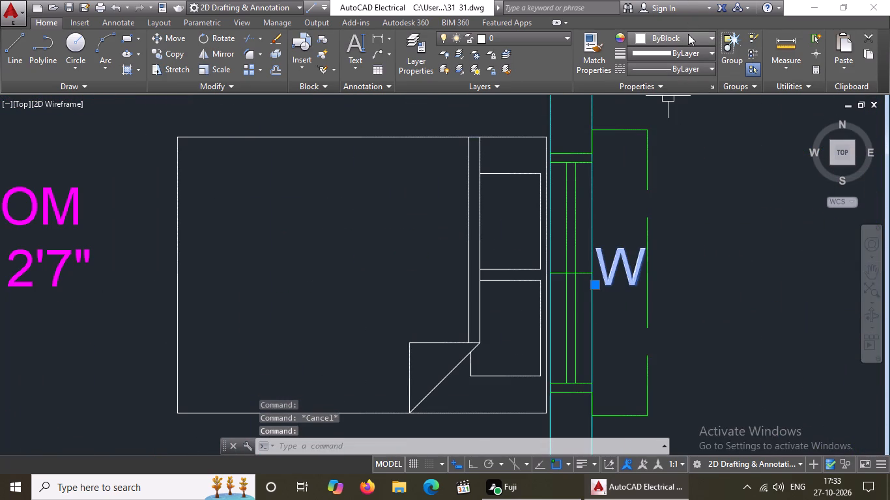
pyautogui.click(688, 36)
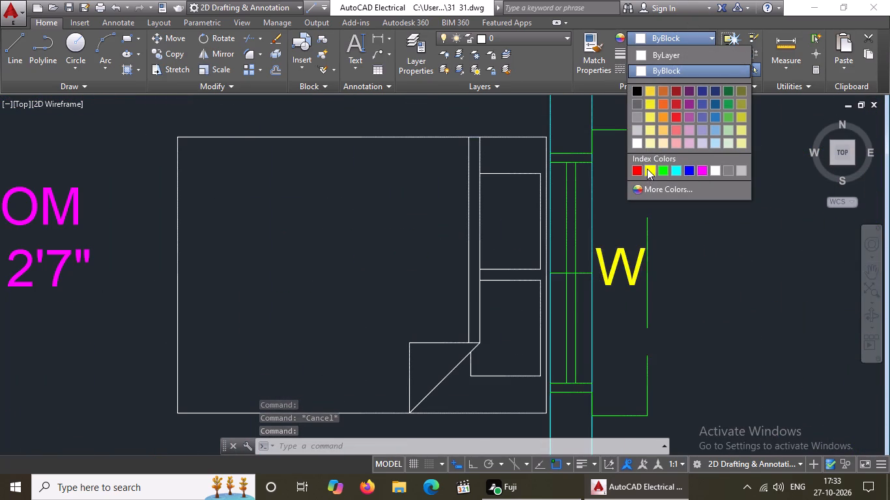
pyautogui.click(648, 169)
pyautogui.scroll(-3, 672, 186)
pyautogui.press('Escape')
# Copy the yellow W label of the kitchen's south window to the unlabelled window on the porch's north wall.
pyautogui.scroll(-3, 687, 202)
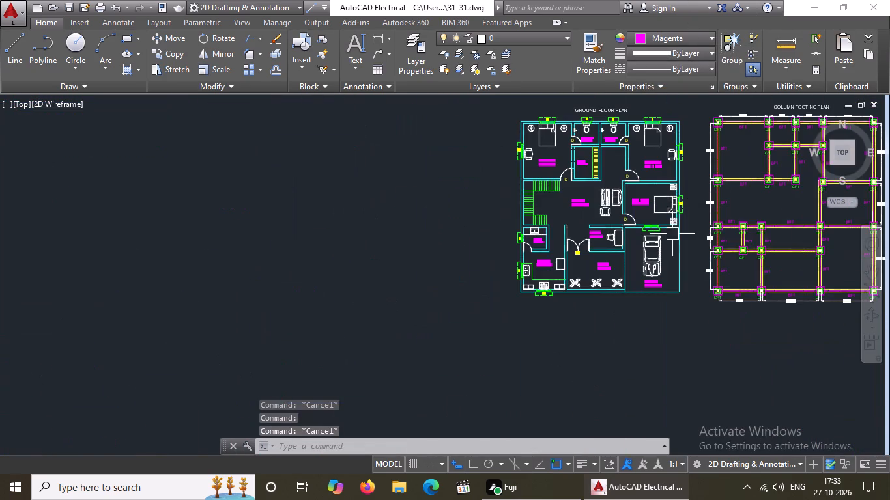
pyautogui.scroll(3, 672, 234)
pyautogui.scroll(1, 584, 206)
pyautogui.scroll(-3, 452, 257)
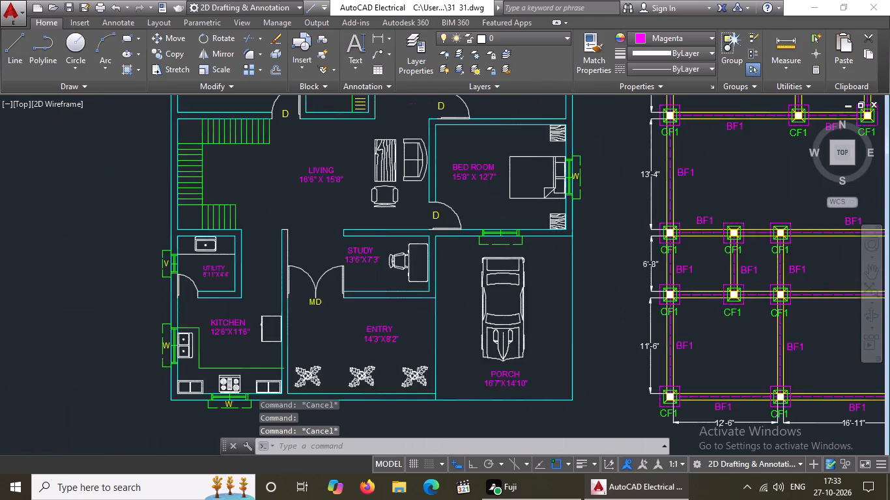
pyautogui.scroll(4, 309, 373)
pyautogui.click(321, 274)
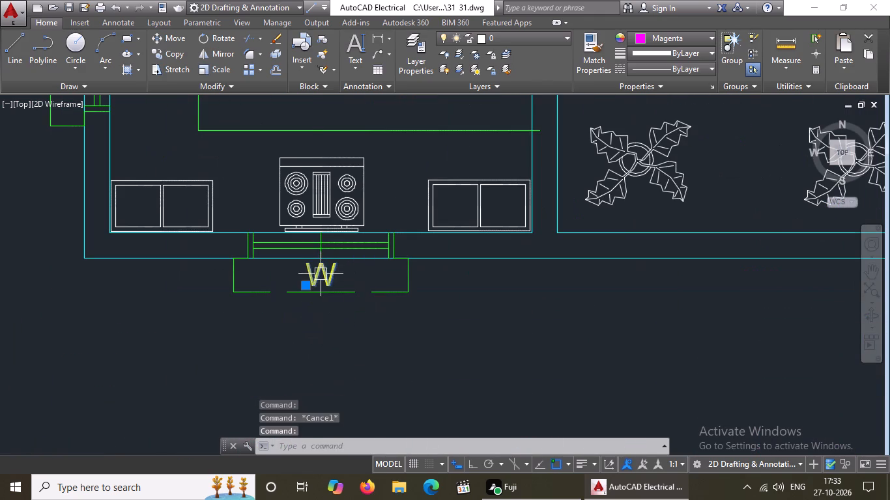
pyautogui.click(182, 55)
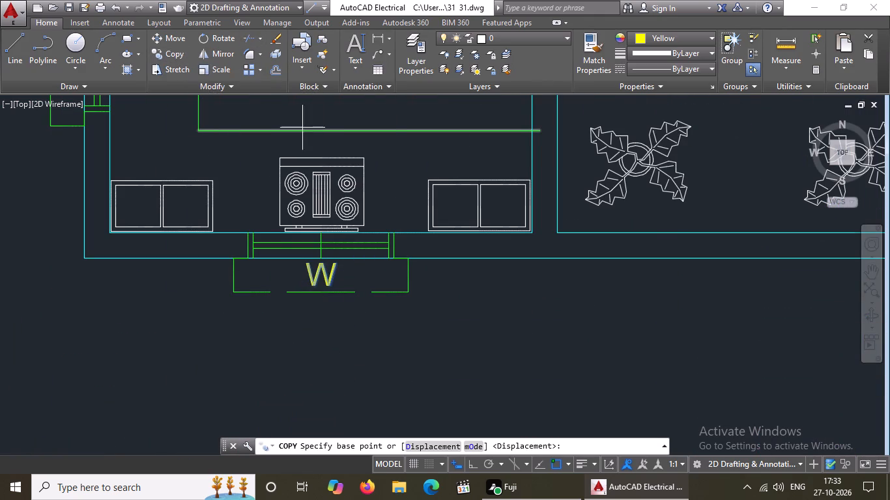
pyautogui.click(323, 268)
pyautogui.scroll(-2, 325, 267)
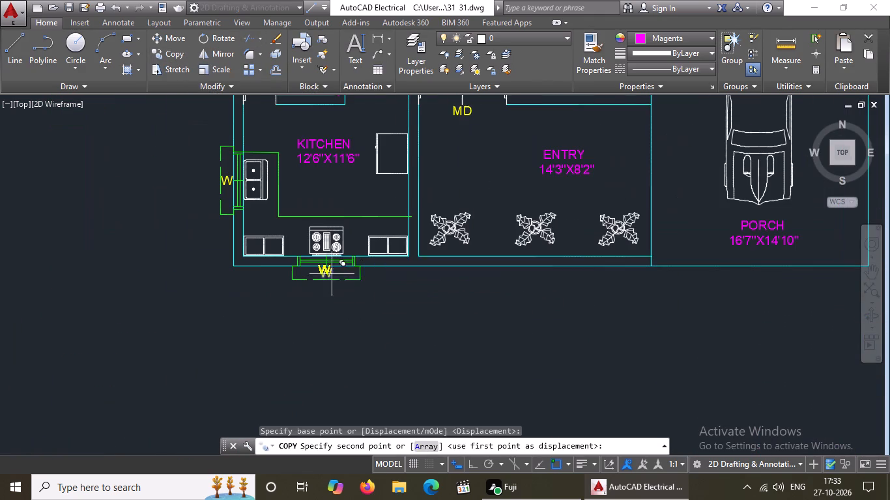
pyautogui.scroll(-2, 550, 132)
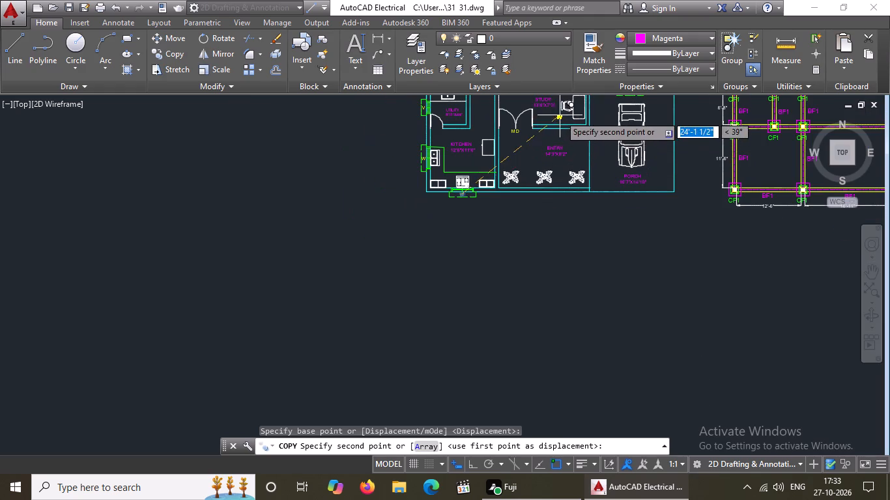
pyautogui.moveTo(551, 160); pyautogui.dragTo(533, 252, button='middle')
pyautogui.scroll(4, 621, 189)
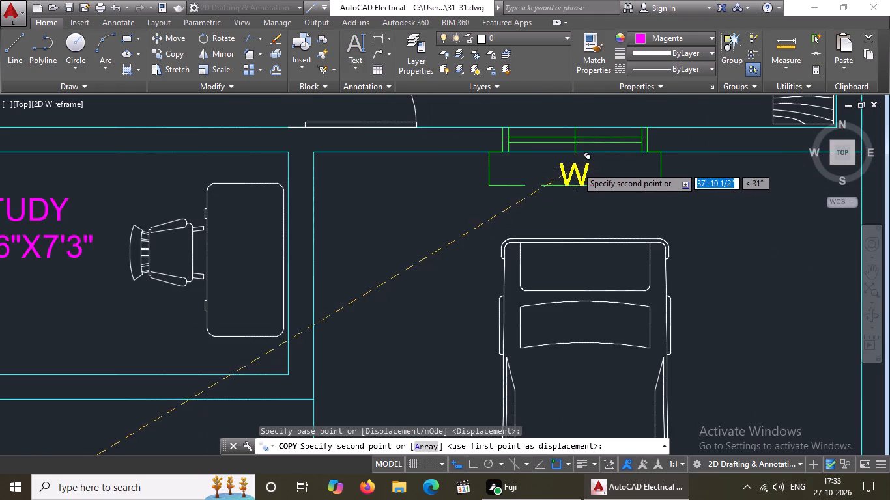
pyautogui.scroll(2, 576, 160)
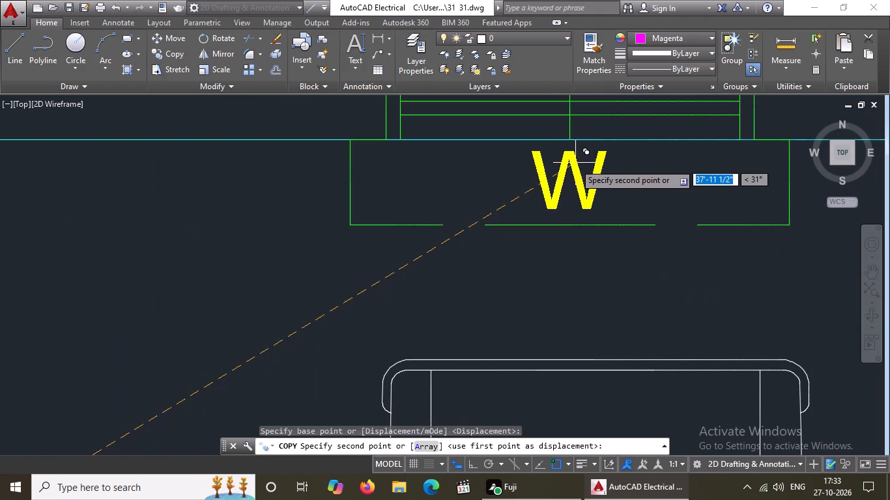
pyautogui.click(577, 161)
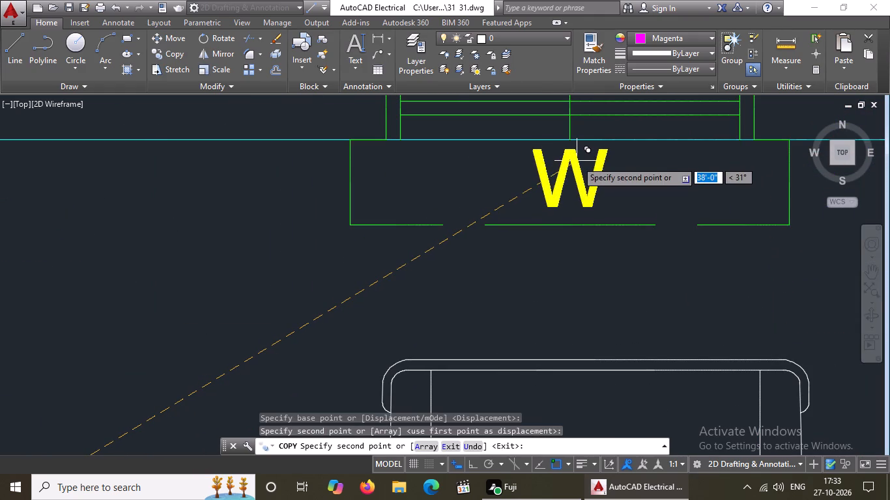
pyautogui.scroll(-5, 577, 161)
pyautogui.press('Escape')
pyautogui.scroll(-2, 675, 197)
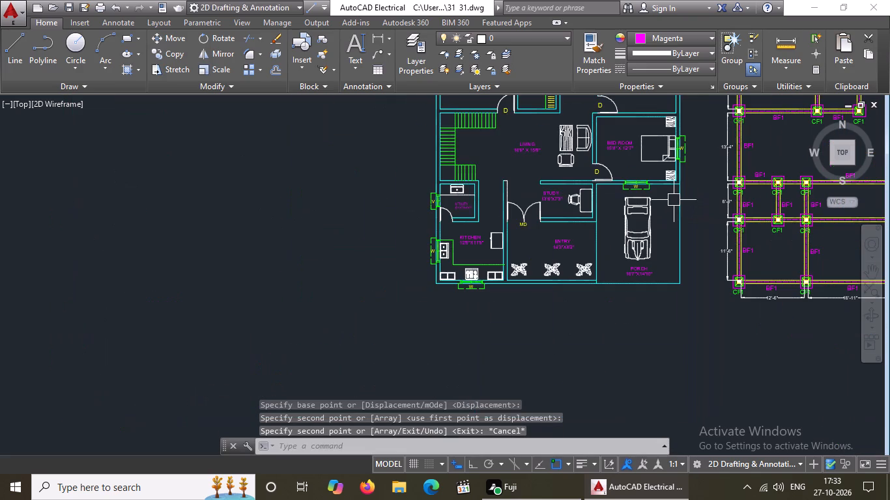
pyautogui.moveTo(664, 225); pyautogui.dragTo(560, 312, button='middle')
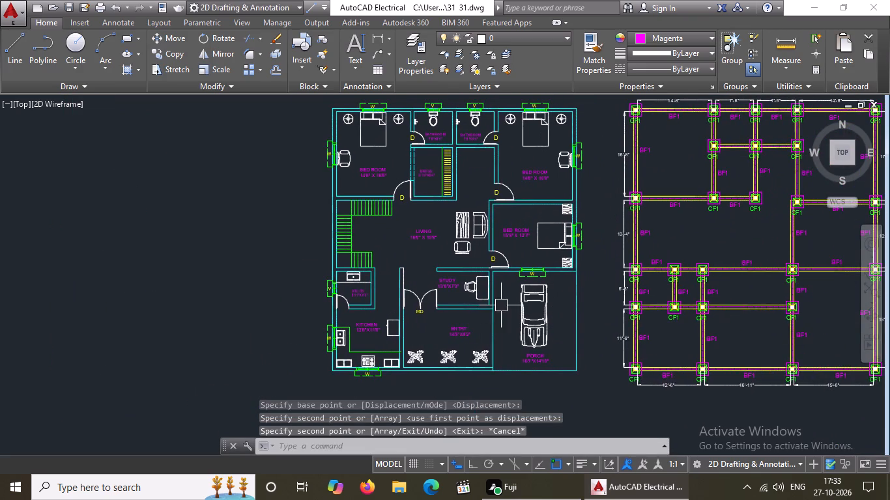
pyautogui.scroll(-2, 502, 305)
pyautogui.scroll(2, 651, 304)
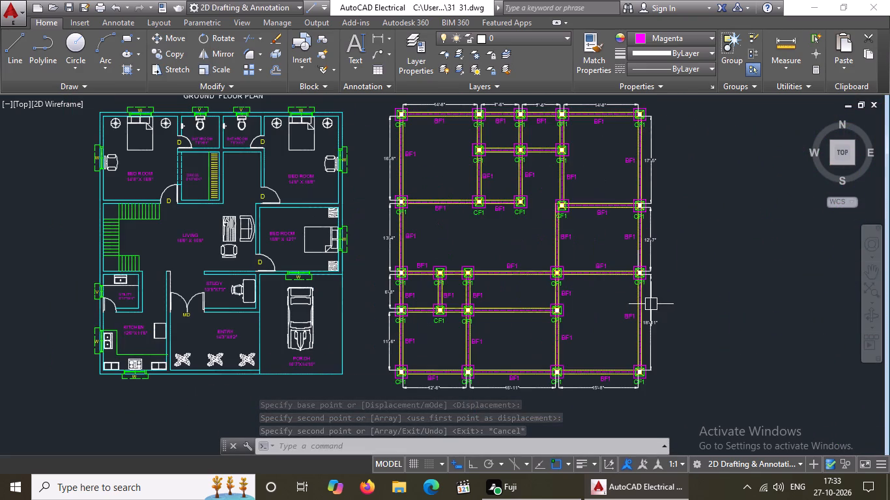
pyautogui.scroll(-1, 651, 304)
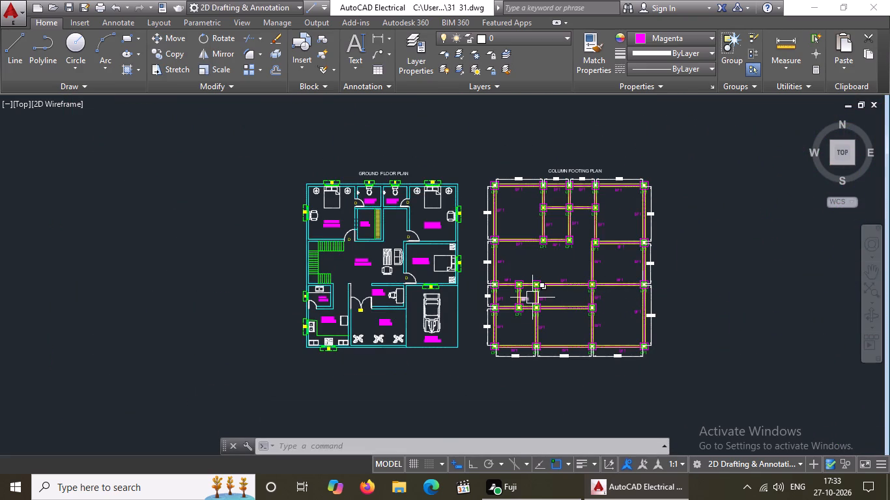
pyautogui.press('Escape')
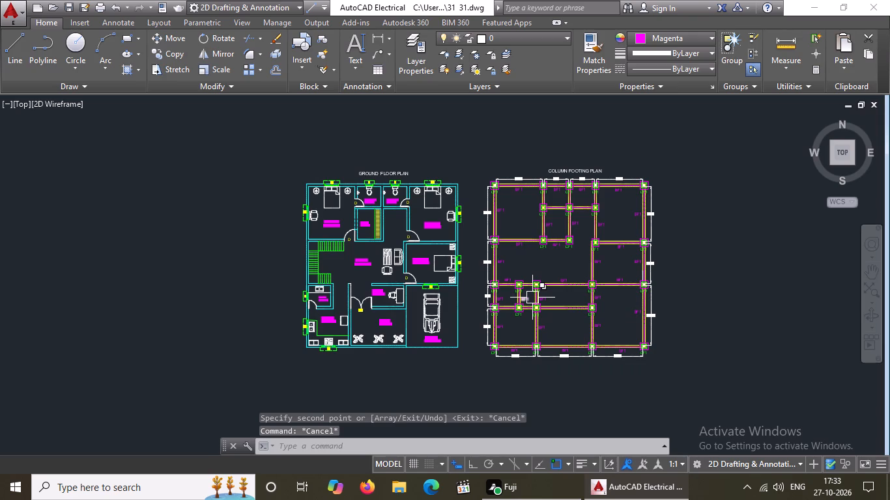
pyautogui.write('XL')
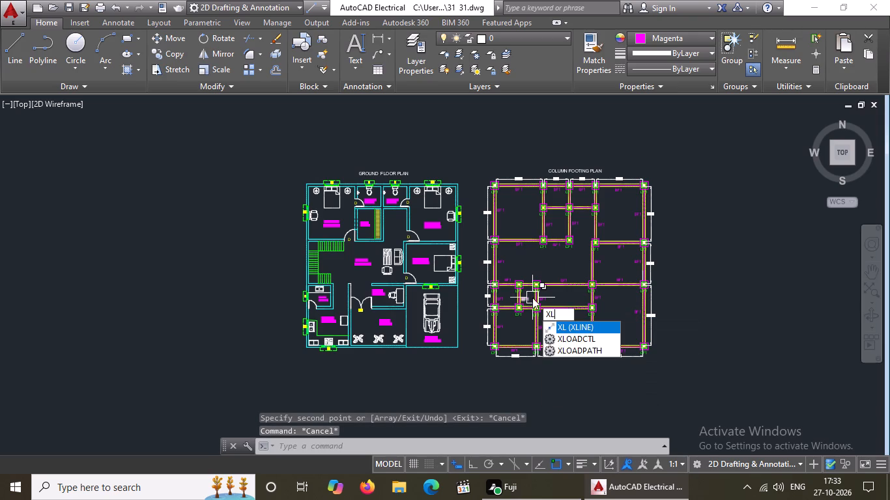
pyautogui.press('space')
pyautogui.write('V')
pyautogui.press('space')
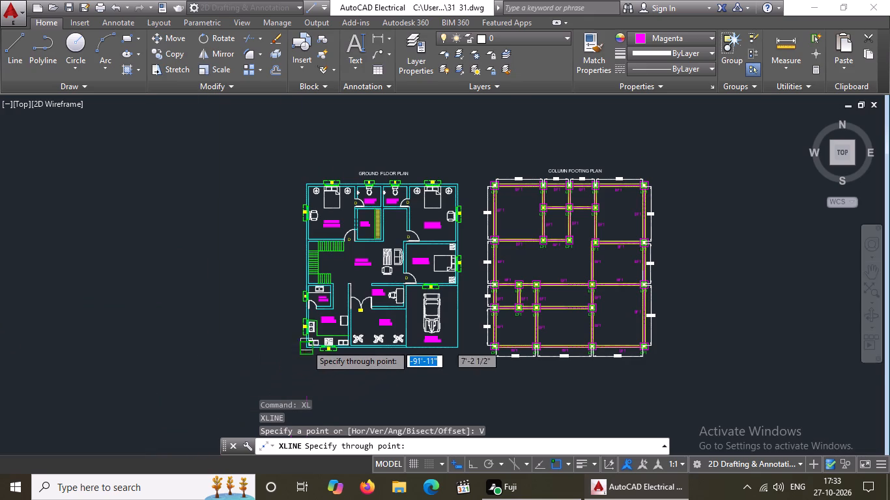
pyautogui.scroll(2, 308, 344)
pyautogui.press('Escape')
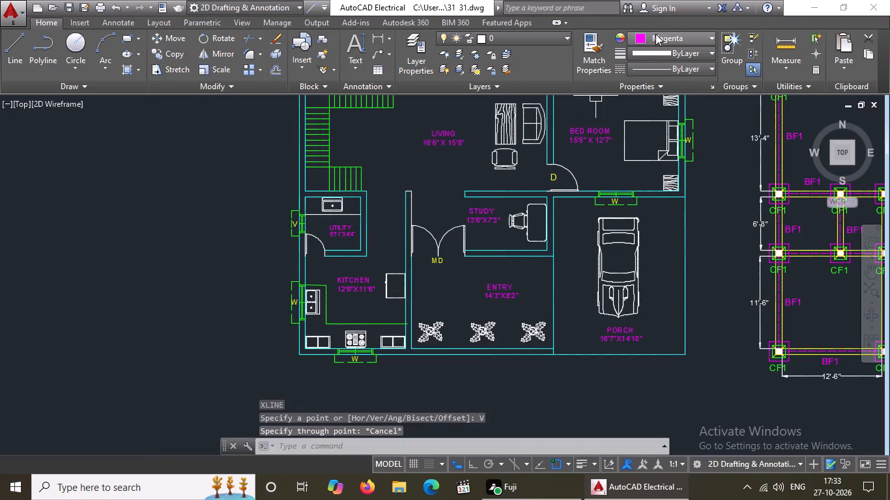
# Set the current colour to ByBlock and draw vertical construction lines through the outer and inner southwest corners of the kitchen walls.
pyautogui.click(655, 33)
pyautogui.click(657, 62)
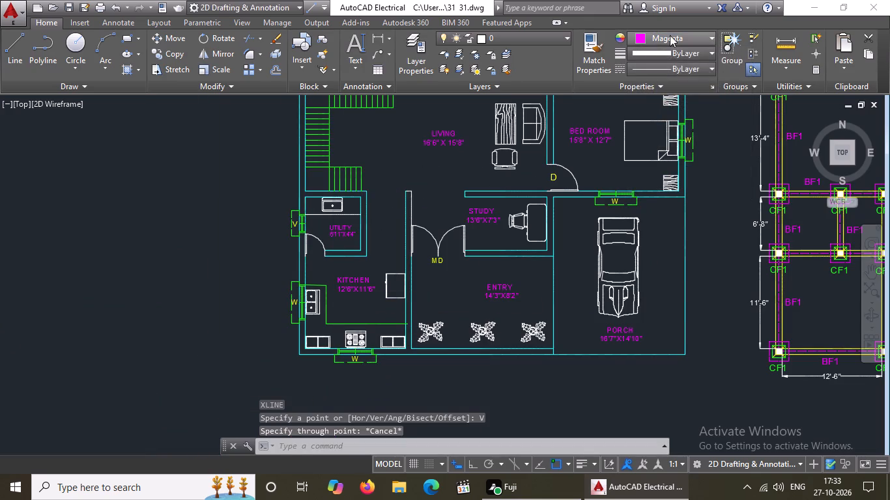
pyautogui.click(670, 35)
pyautogui.click(665, 76)
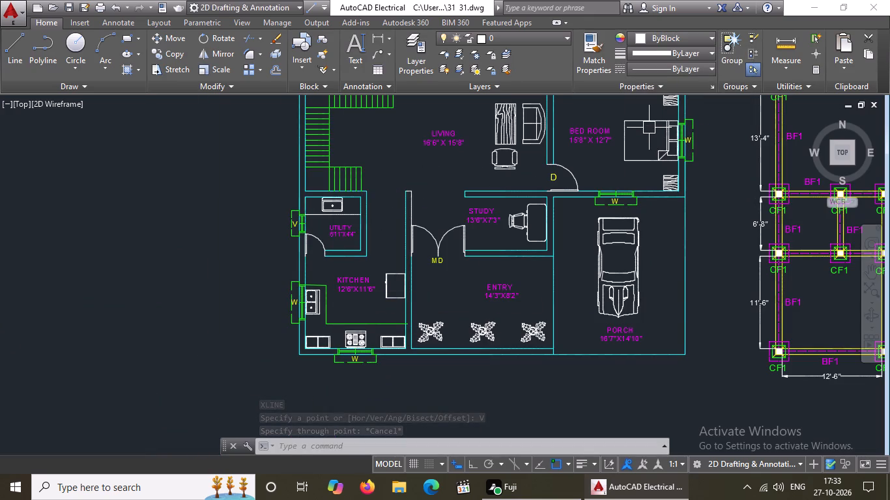
pyautogui.write('XL V')
pyautogui.press('space')
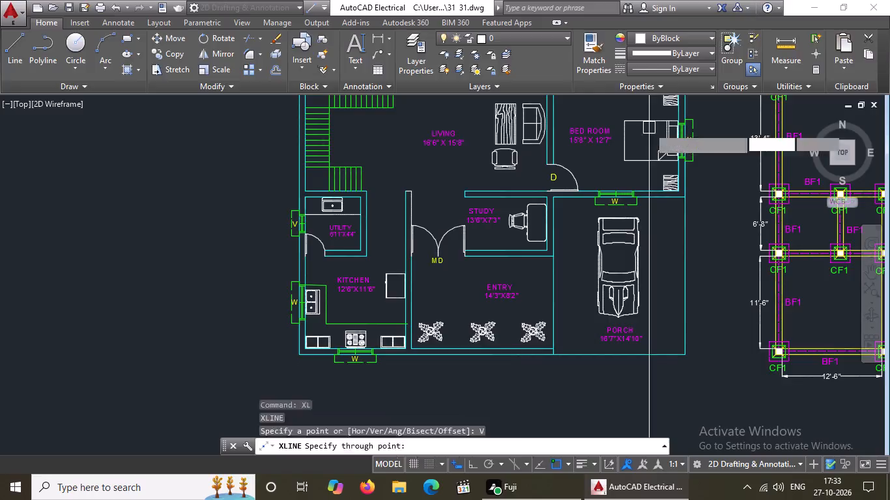
pyautogui.scroll(3, 347, 383)
pyautogui.scroll(2, 100, 279)
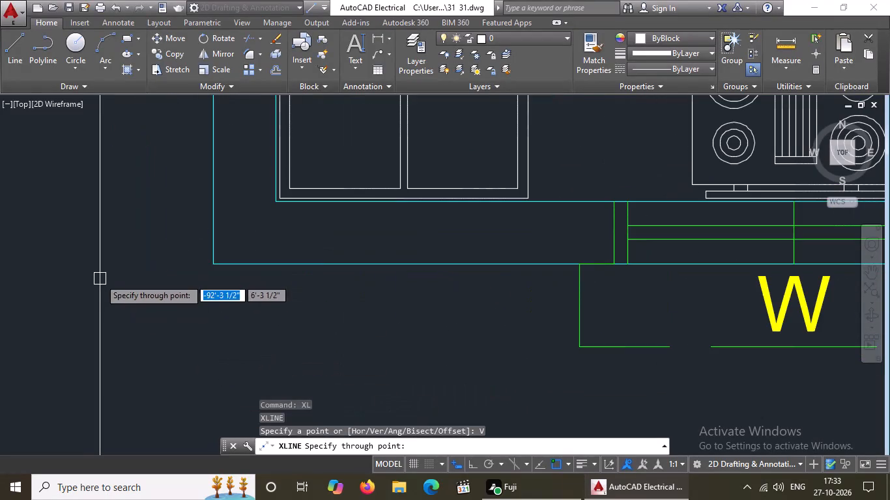
pyautogui.click(214, 261)
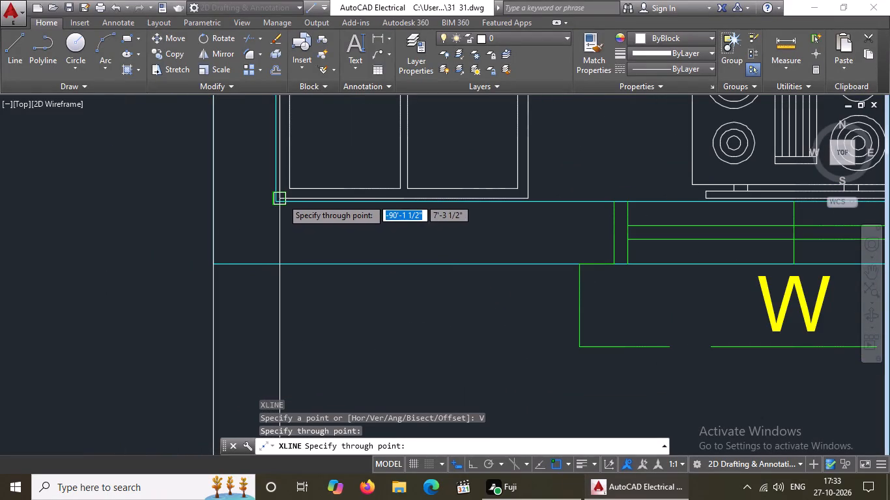
pyautogui.scroll(2, 275, 204)
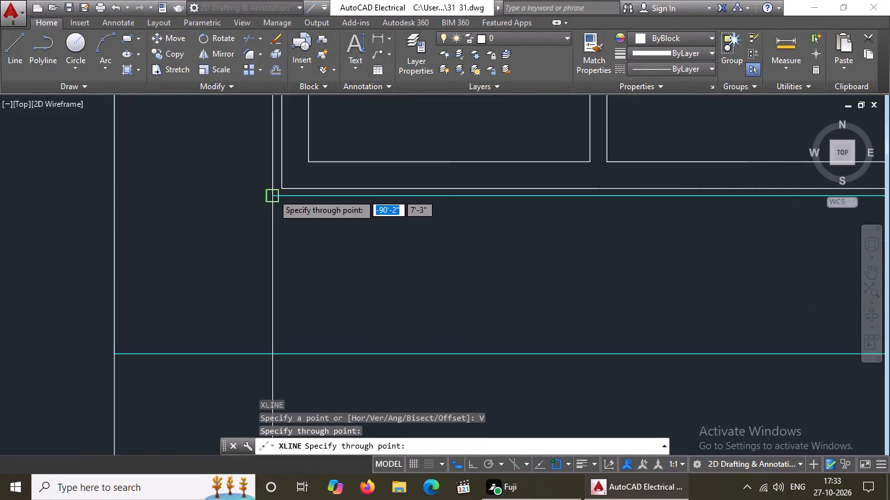
pyautogui.click(270, 197)
# Add four vertical construction lines at the kitchen's south window, through both sunshade ends and both inner edges of the window frame.
pyautogui.scroll(-3, 252, 258)
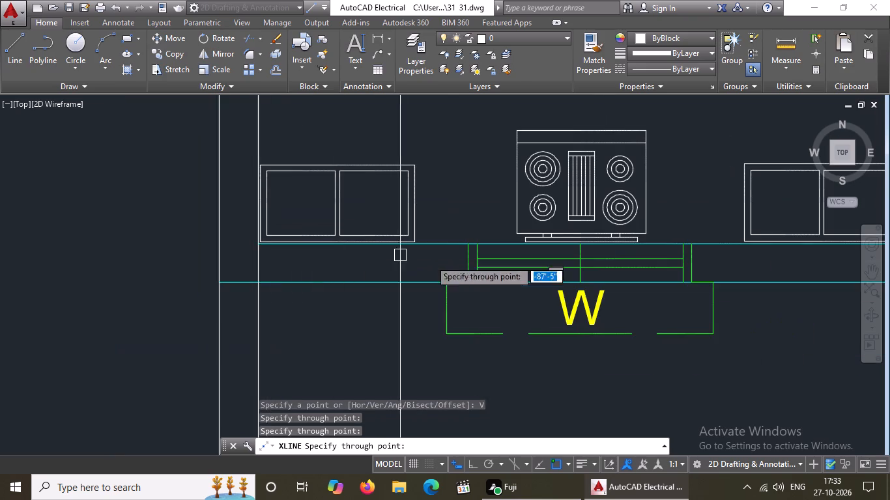
pyautogui.scroll(2, 465, 264)
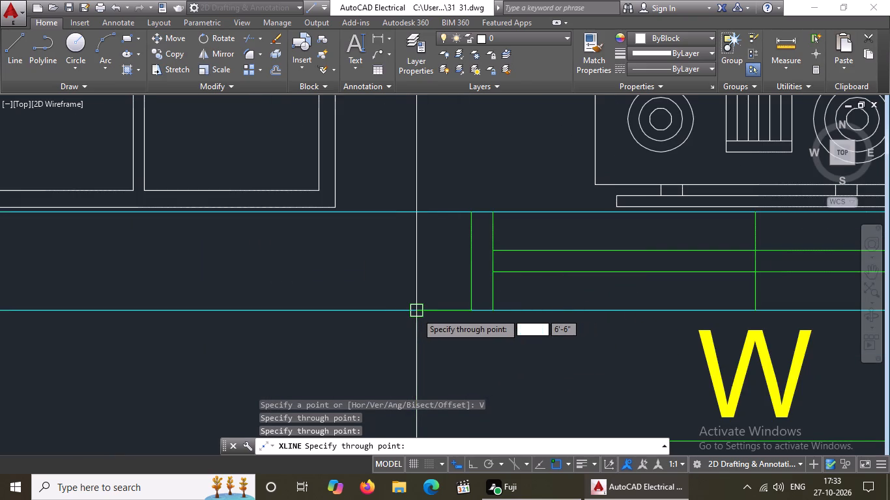
pyautogui.click(416, 312)
pyautogui.scroll(-2, 416, 312)
pyautogui.scroll(3, 451, 309)
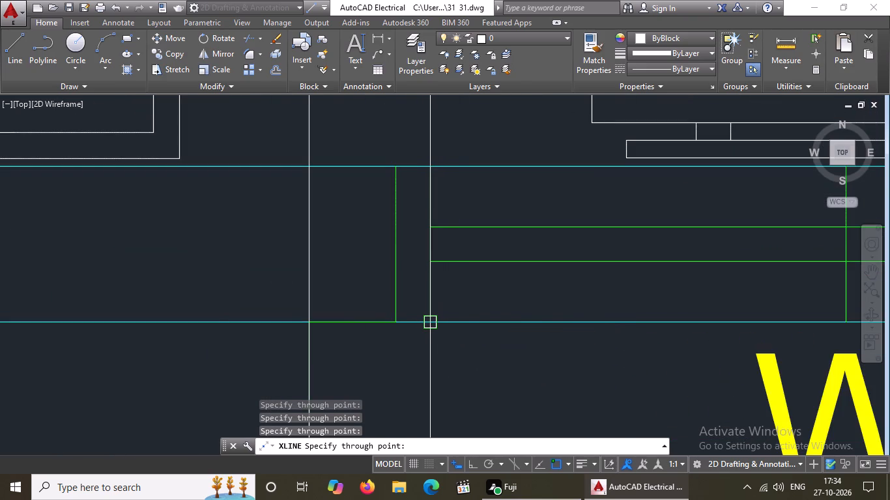
pyautogui.click(430, 321)
pyautogui.scroll(-3, 433, 321)
pyautogui.scroll(3, 667, 317)
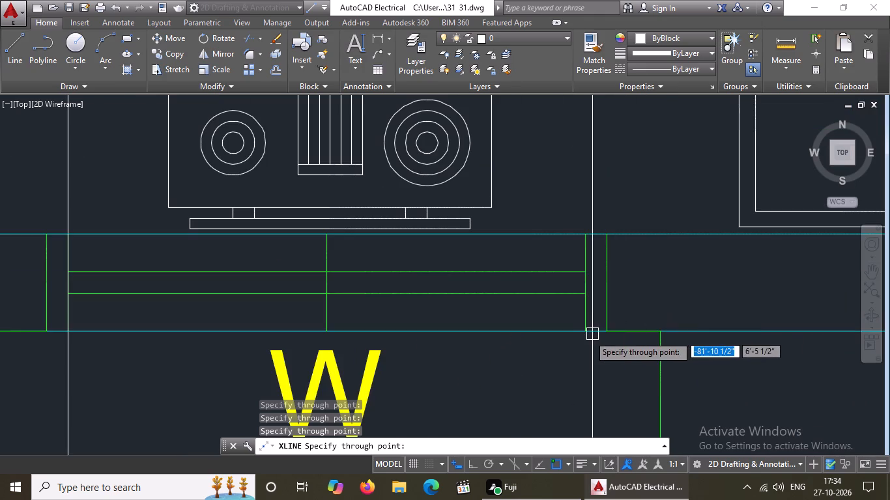
pyautogui.click(585, 331)
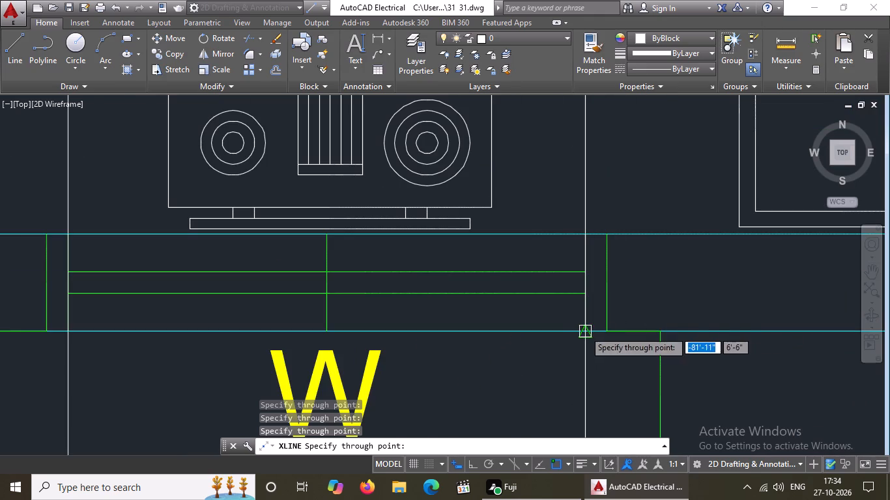
pyautogui.click(661, 331)
# Add vertical construction lines through the west and east jambs of the main door (MD) opening.
pyautogui.scroll(-3, 602, 338)
pyautogui.scroll(-3, 536, 345)
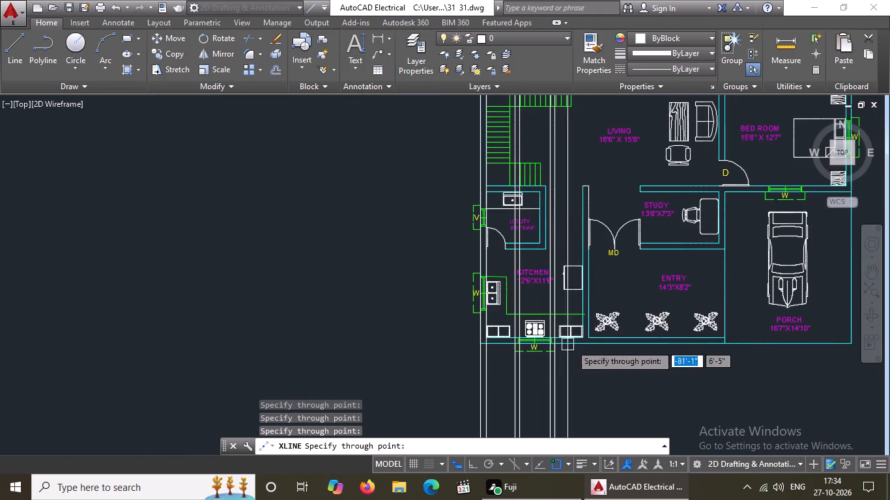
pyautogui.moveTo(574, 346); pyautogui.dragTo(491, 387, button='middle')
pyautogui.scroll(2, 523, 301)
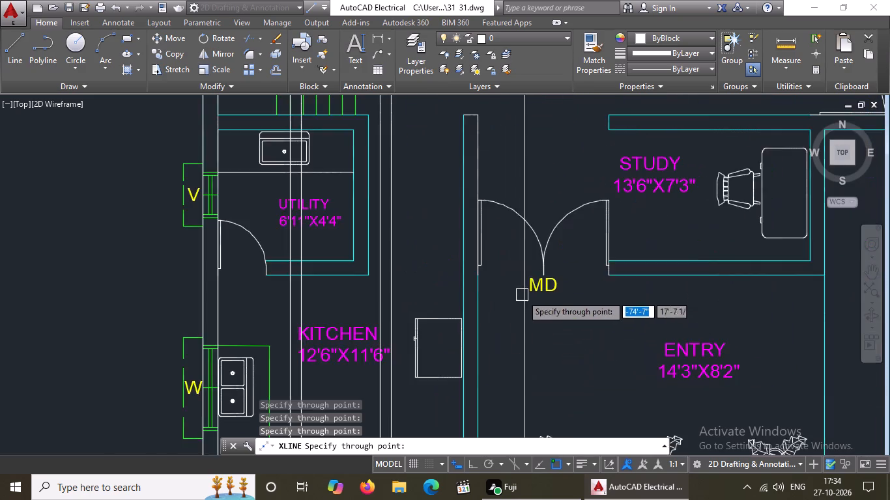
pyautogui.scroll(2, 502, 286)
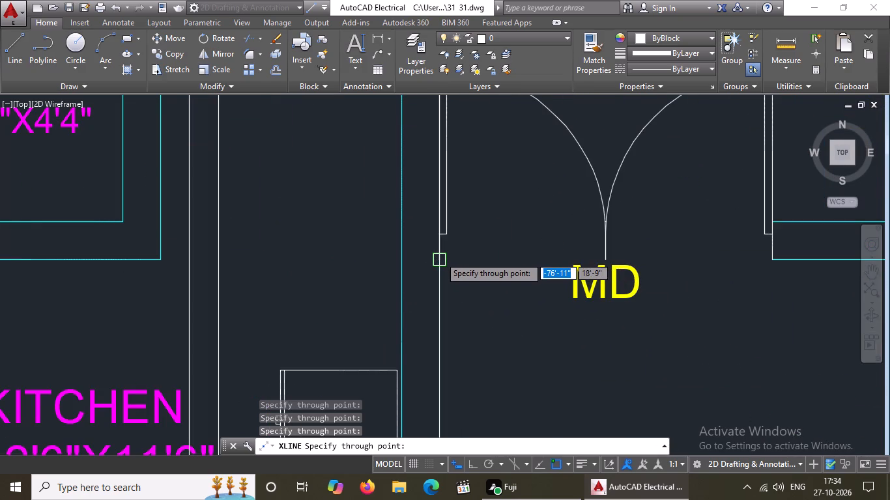
pyautogui.click(440, 256)
pyautogui.scroll(-2, 442, 255)
pyautogui.scroll(2, 575, 259)
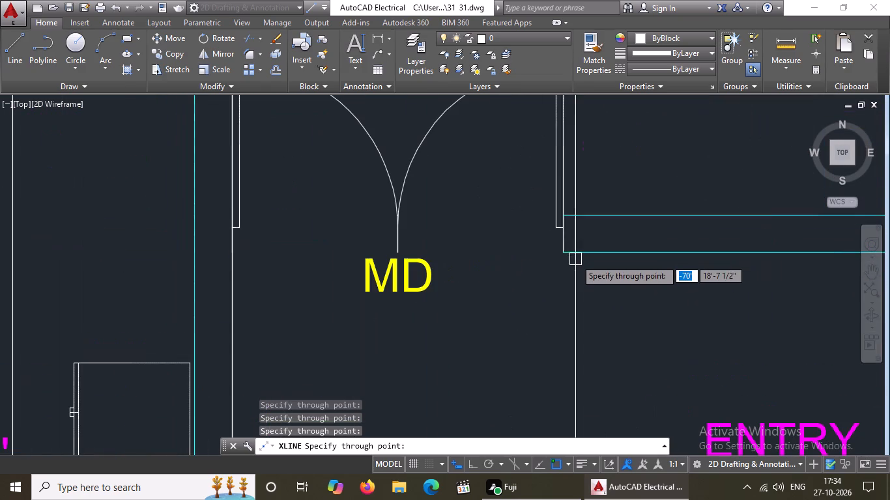
pyautogui.click(564, 249)
# Add four vertical construction lines at the porch's north window, through both sunshade ends and both inner edges of the window frame.
pyautogui.scroll(-1, 564, 249)
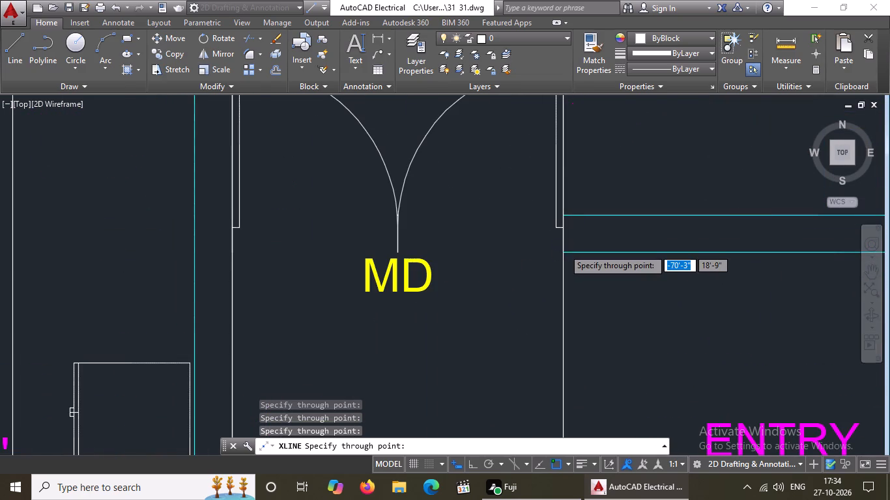
pyautogui.scroll(-6, 564, 249)
pyautogui.scroll(3, 655, 210)
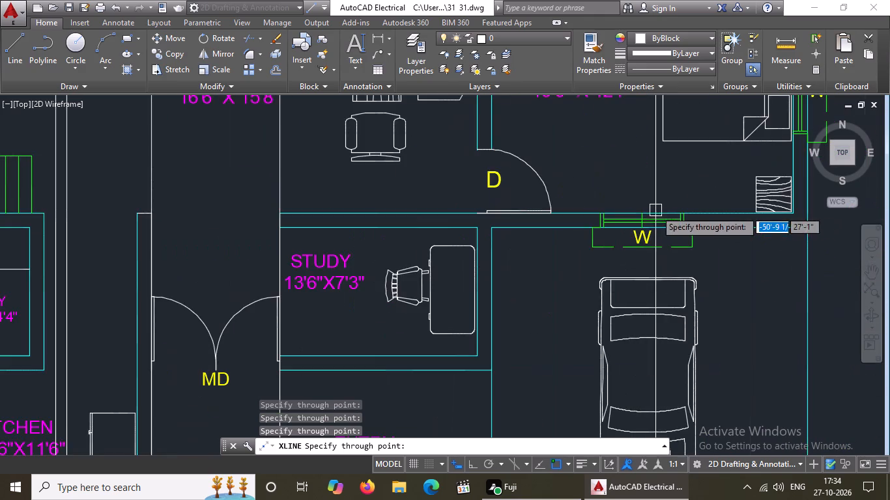
pyautogui.scroll(2, 640, 217)
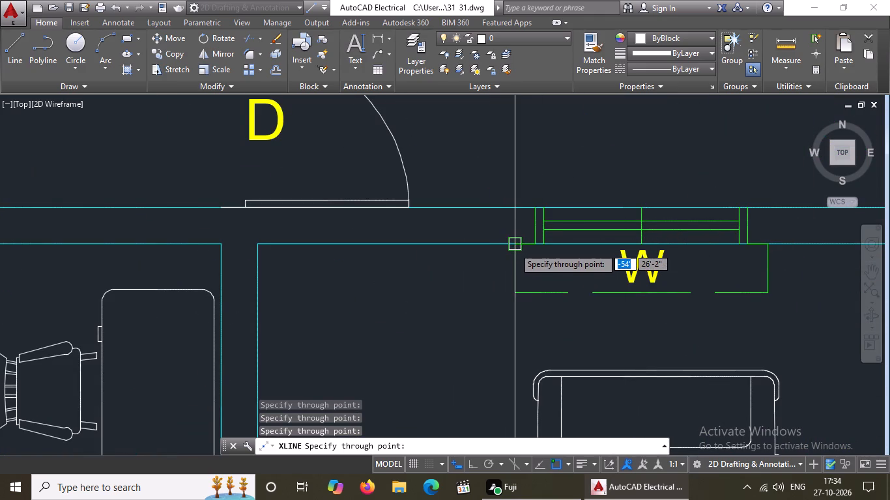
pyautogui.click(514, 247)
pyautogui.click(544, 238)
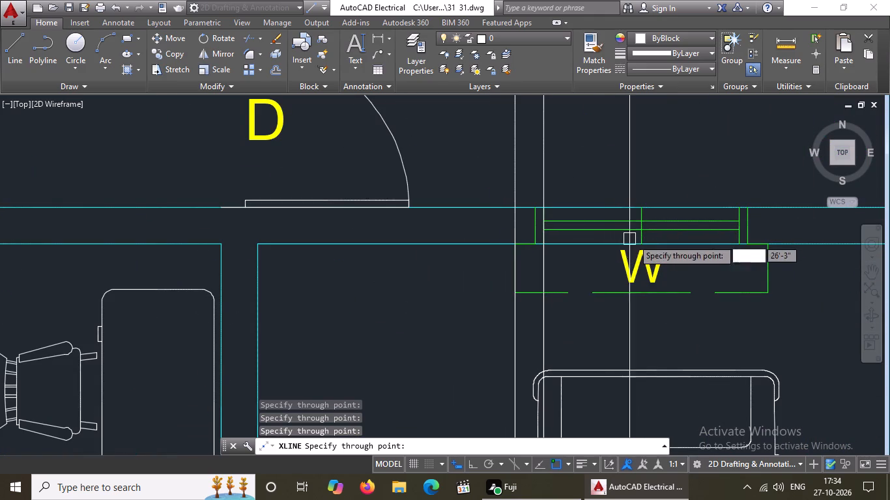
pyautogui.click(741, 242)
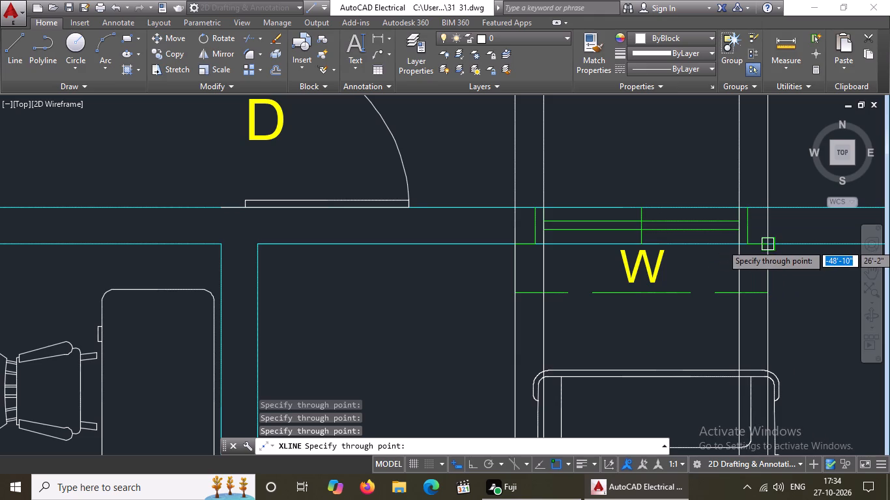
pyautogui.click(767, 245)
# Add vertical construction lines through the inner and outer southeast wall corners of the eastern bedroom, and finish the construction lines.
pyautogui.scroll(-3, 440, 281)
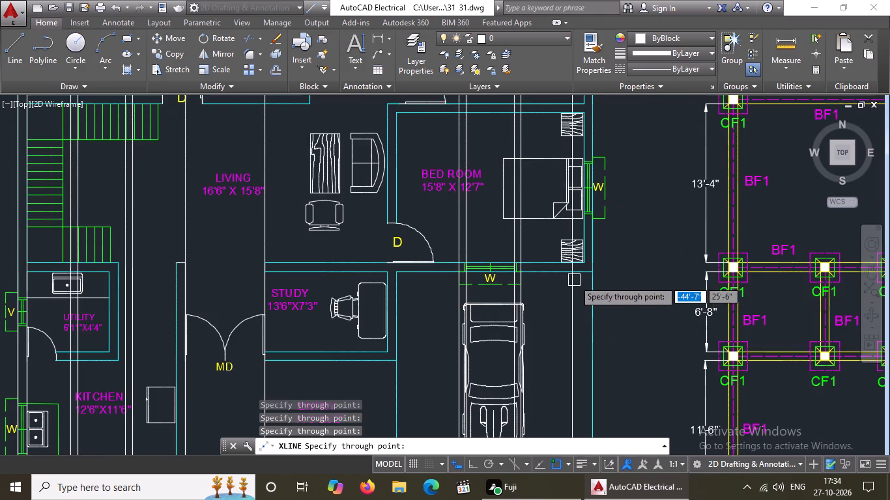
pyautogui.scroll(4, 581, 271)
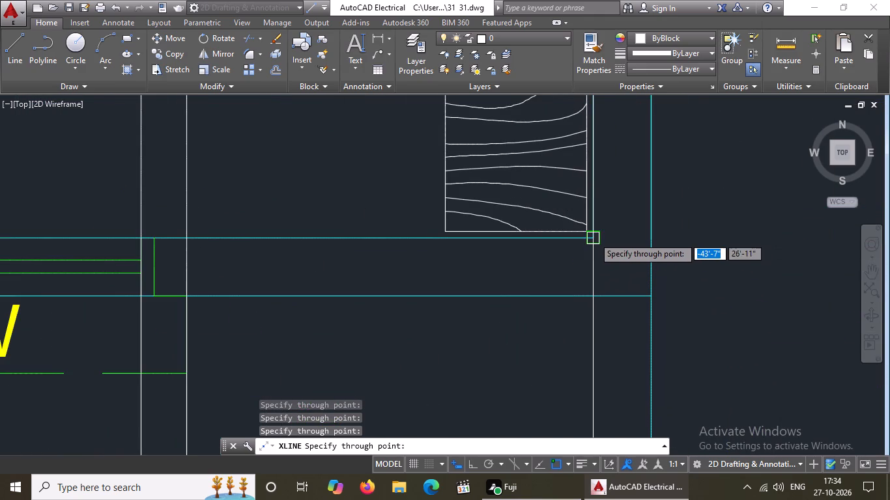
pyautogui.click(594, 237)
pyautogui.click(651, 293)
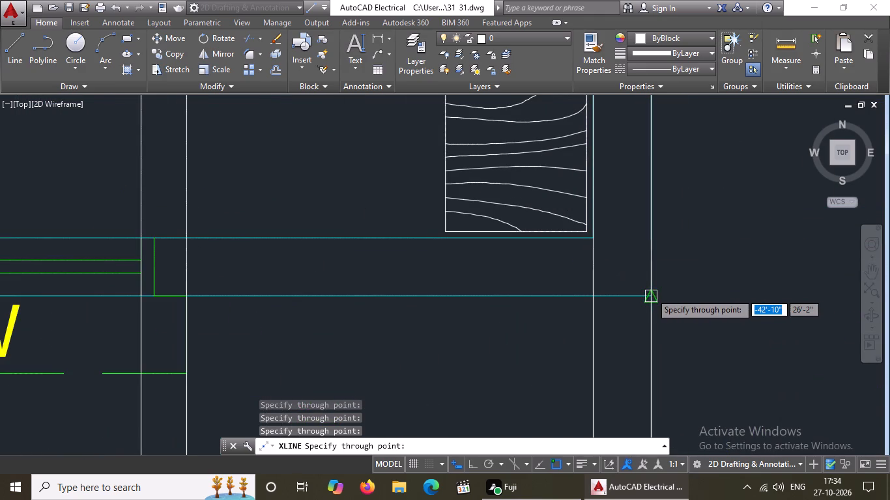
pyautogui.scroll(-8, 651, 289)
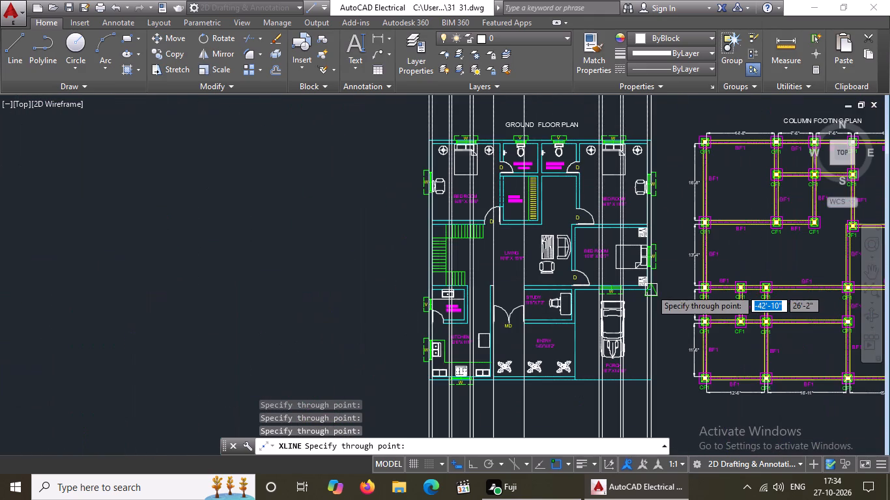
pyautogui.scroll(-2, 651, 289)
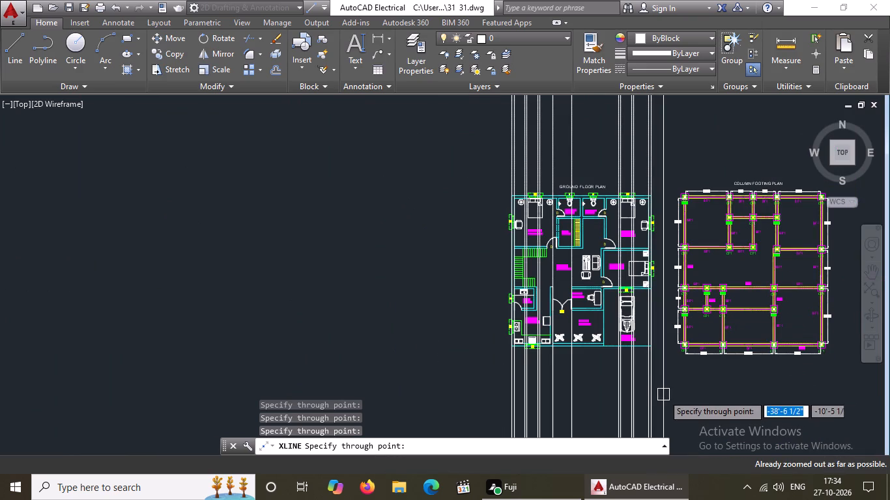
pyautogui.moveTo(663, 391); pyautogui.dragTo(628, 304, button='middle')
pyautogui.press('Escape')
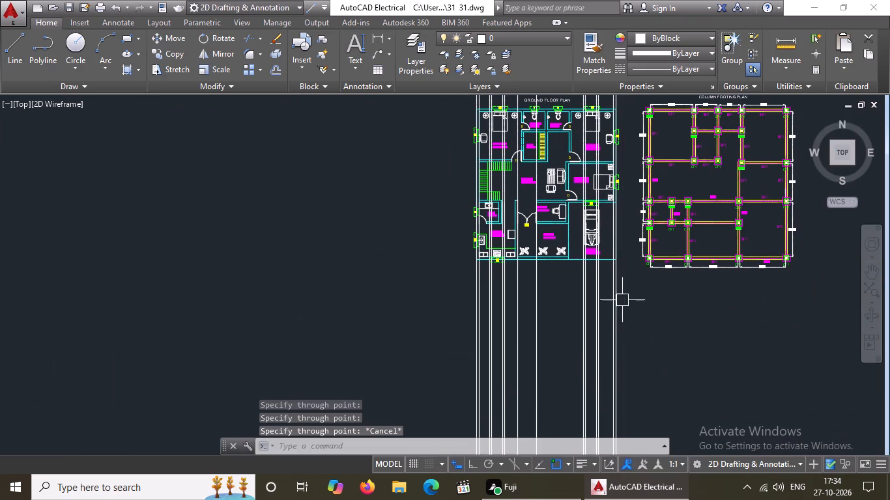
# With Ortho on, draw a horizontal line below the ground floor plan, running slightly past both outermost vertical construction lines.
pyautogui.scroll(3, 579, 313)
pyautogui.scroll(-3, 573, 312)
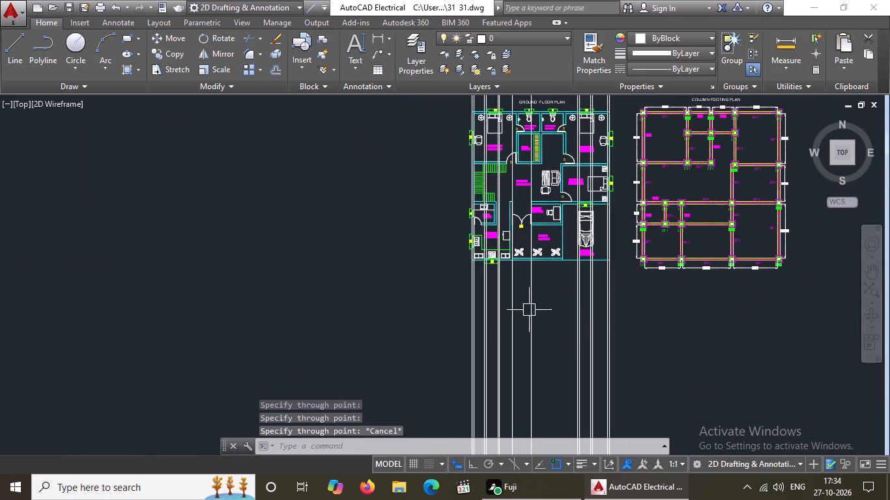
pyautogui.click(8, 49)
pyautogui.scroll(1, 514, 344)
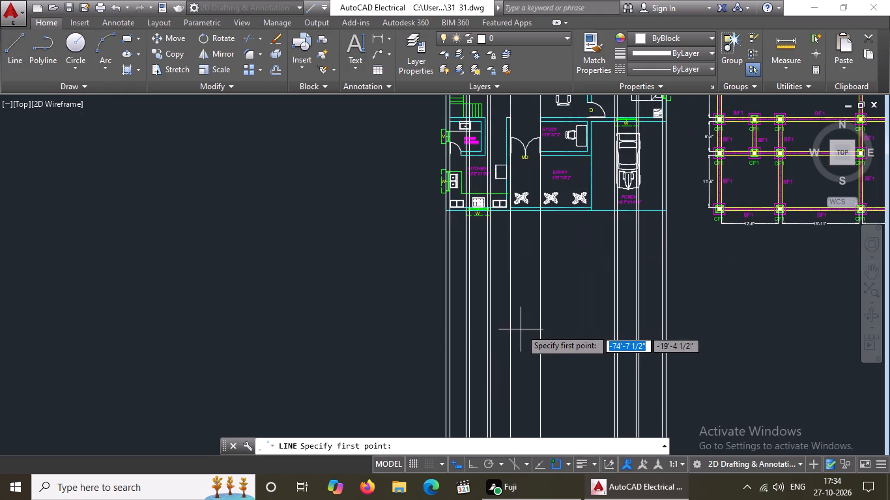
pyautogui.scroll(-2, 521, 323)
pyautogui.scroll(2, 544, 395)
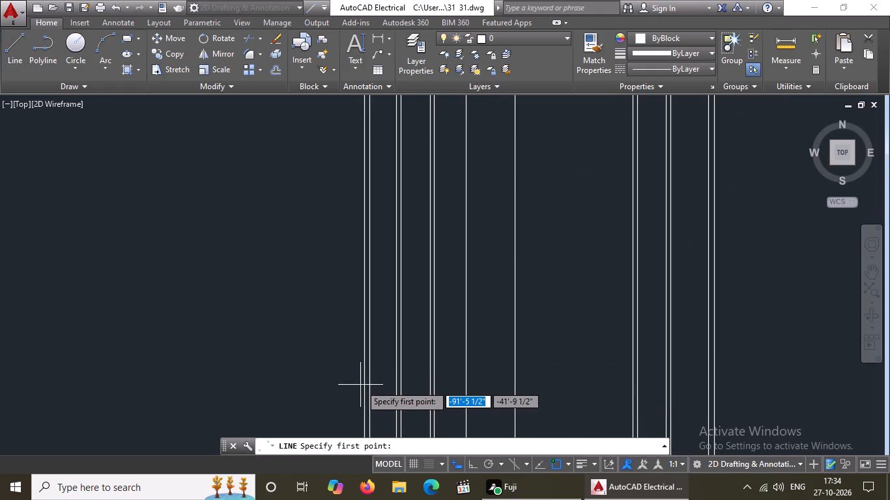
pyautogui.click(362, 374)
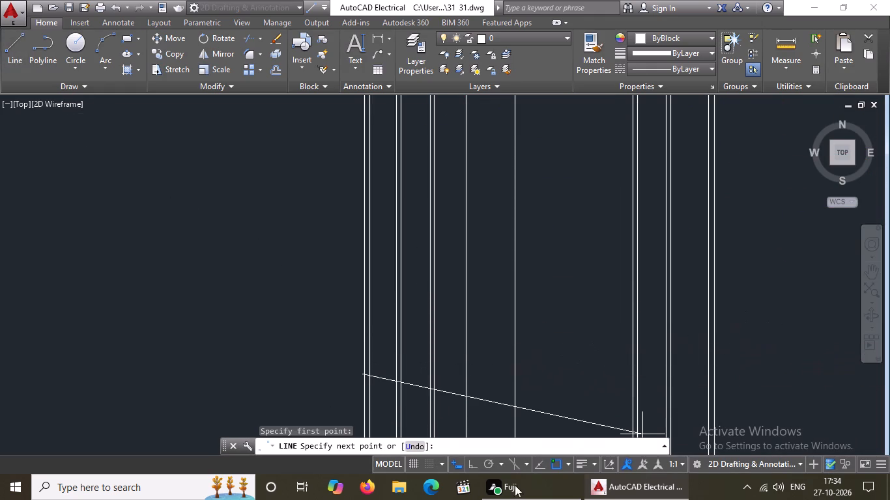
pyautogui.click(472, 464)
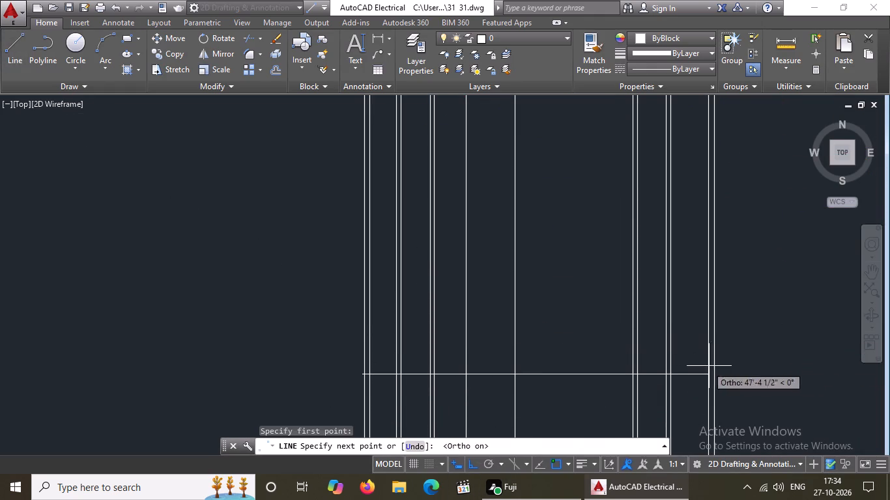
pyautogui.click(725, 376)
pyautogui.press('Escape')
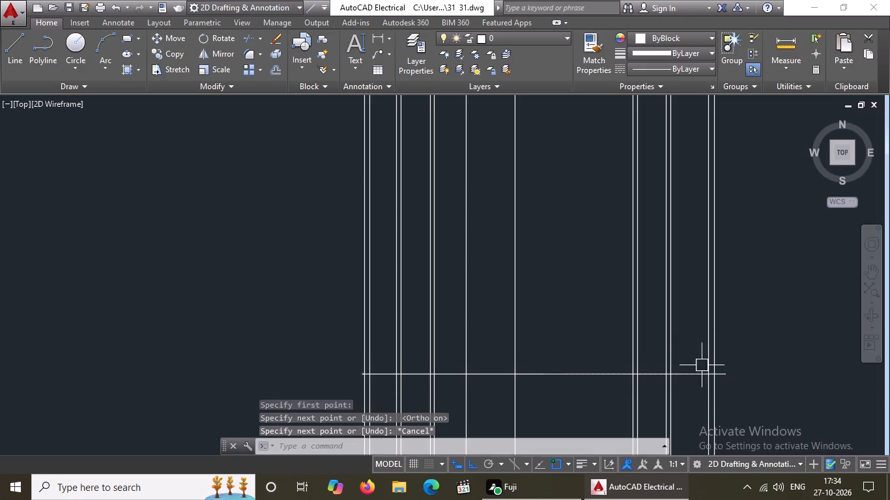
# Trim both overhanging ends of the horizontal line back to the outermost vertical construction lines.
pyautogui.write('TR')
pyautogui.press('space')
pyautogui.press('space')
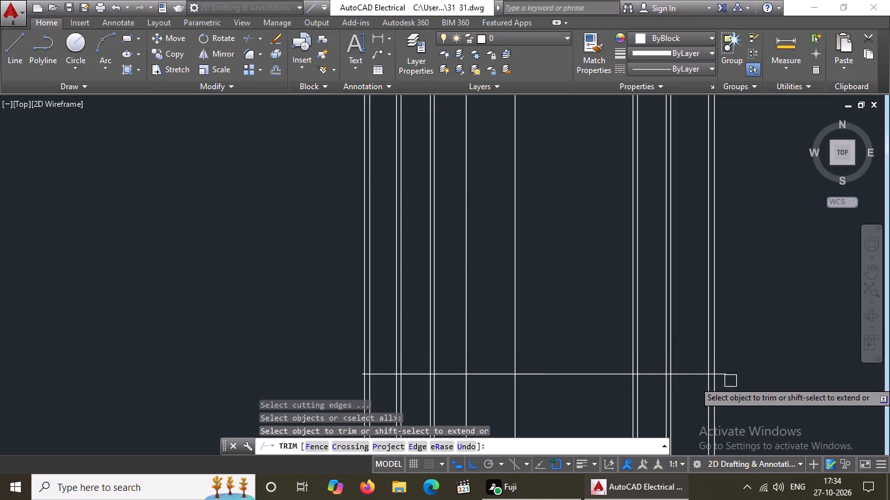
pyautogui.click(723, 373)
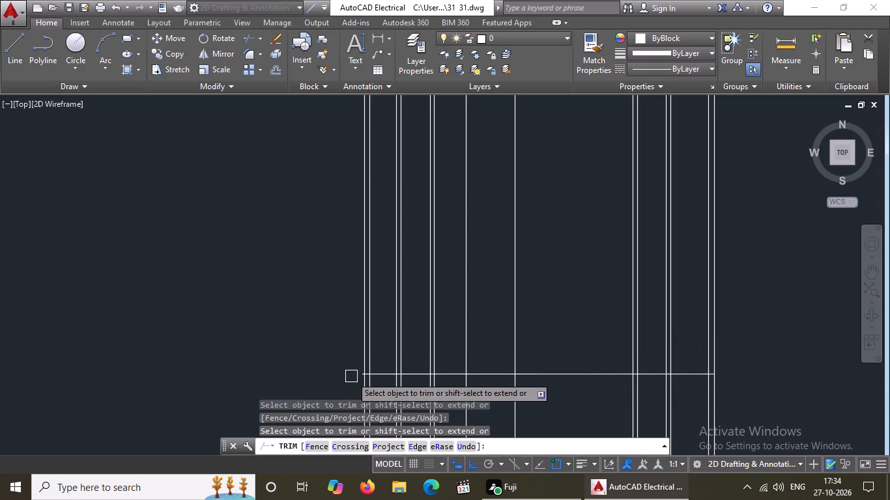
pyautogui.scroll(2, 351, 376)
pyautogui.click(371, 369)
pyautogui.scroll(-3, 362, 359)
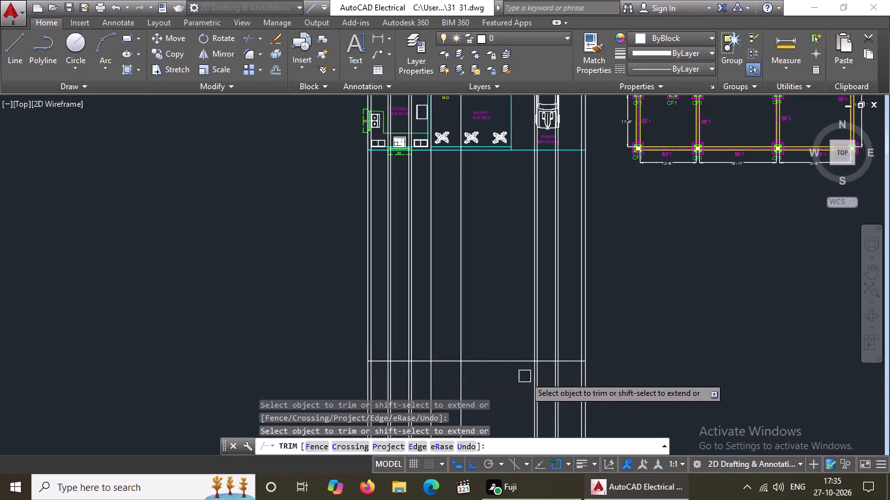
pyautogui.press('Escape')
# Offset the horizontal base line upward by 1'6".
pyautogui.press('o')
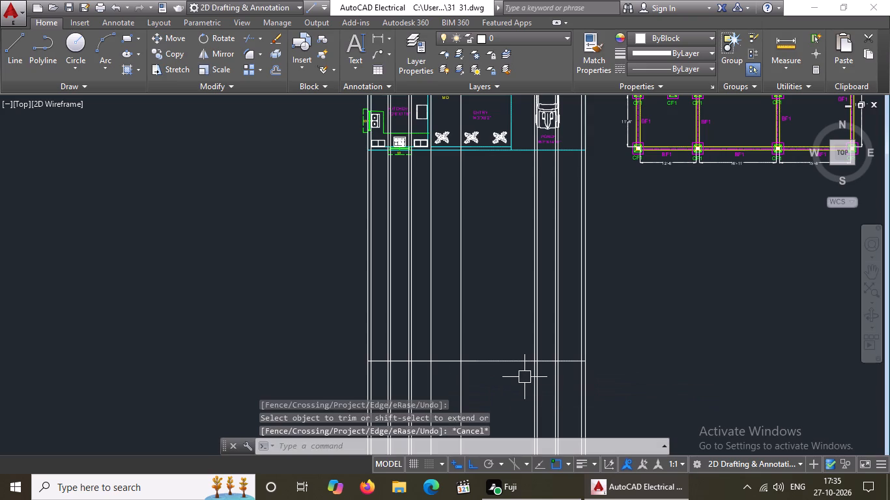
pyautogui.press('Return')
pyautogui.write("1'6")
pyautogui.hotkey('shift', '"')
pyautogui.press('Return')
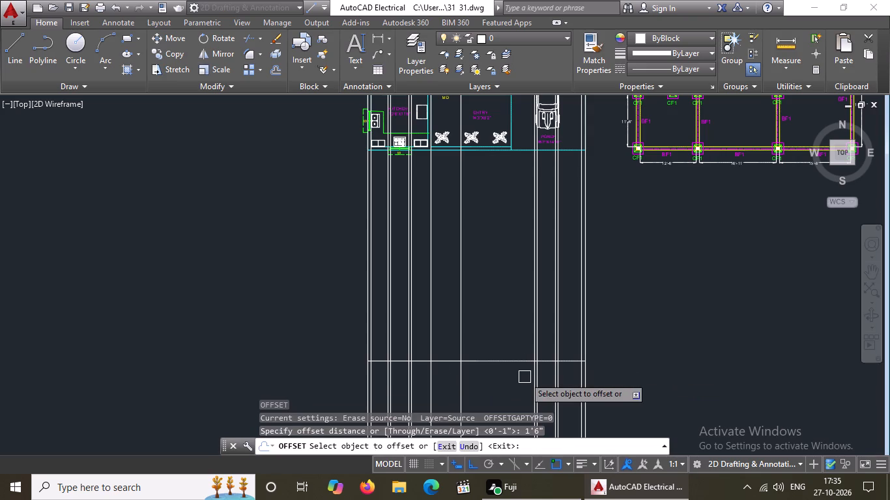
pyautogui.moveTo(500, 361); pyautogui.dragTo(501, 348)
pyautogui.click(488, 303)
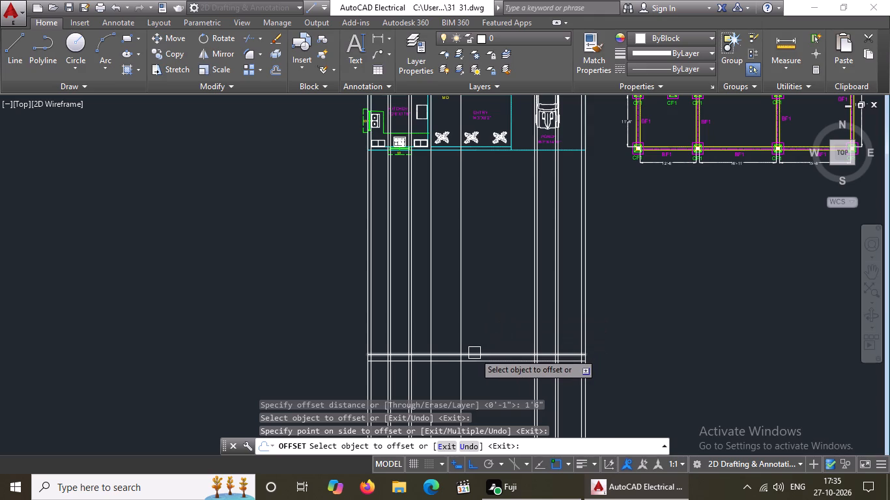
pyautogui.press('Escape')
# Offset the upper of the two horizontal lines upward by 10'.
pyautogui.press('o')
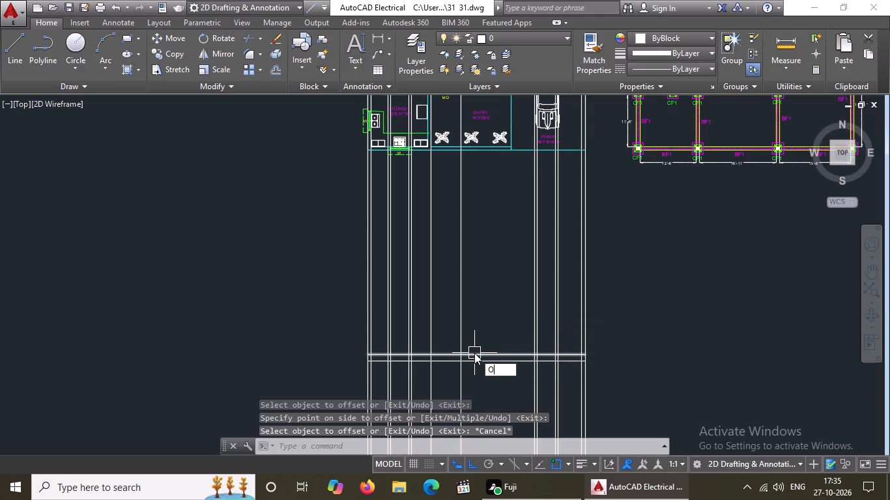
pyautogui.press('Return')
pyautogui.write('10')
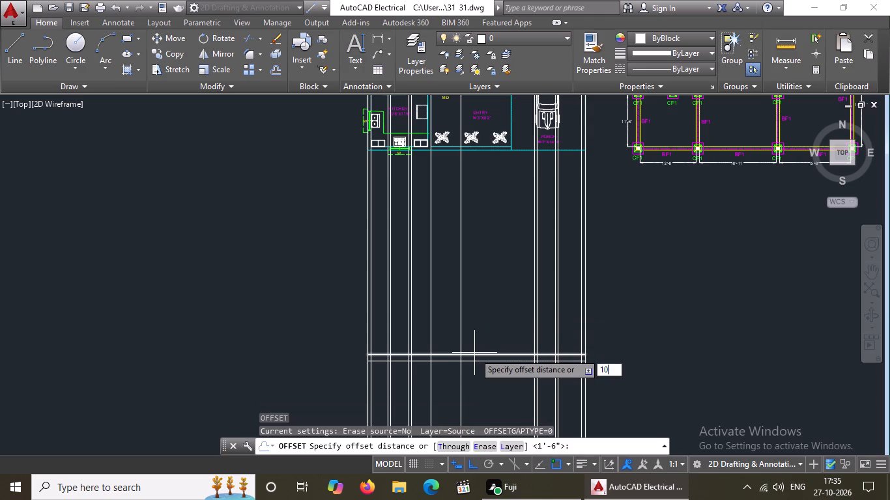
pyautogui.press("'")
pyautogui.press('Return')
pyautogui.moveTo(474, 353); pyautogui.dragTo(477, 342)
pyautogui.click(481, 317)
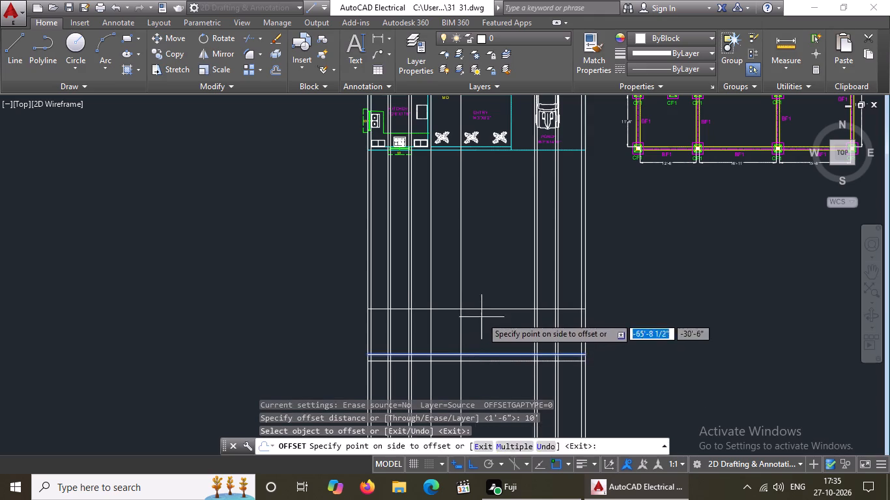
pyautogui.press('Escape')
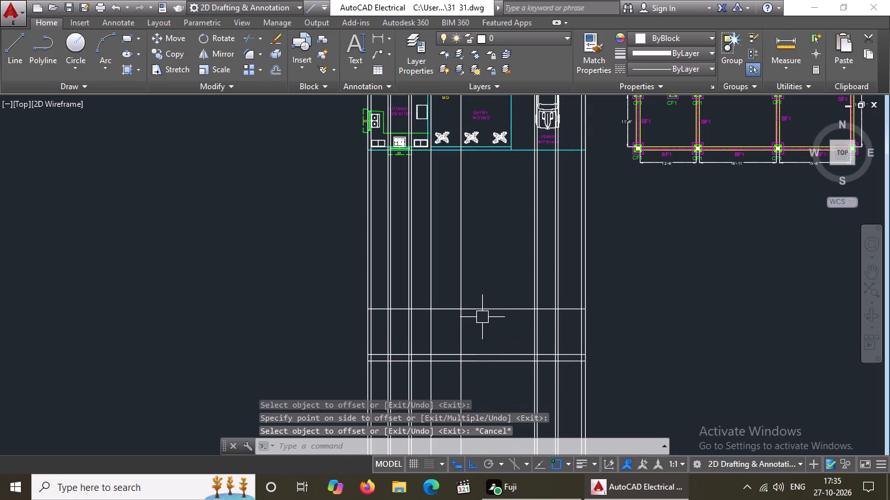
# Offset the topmost horizontal line upward by 6".
pyautogui.press('o')
pyautogui.press('Return')
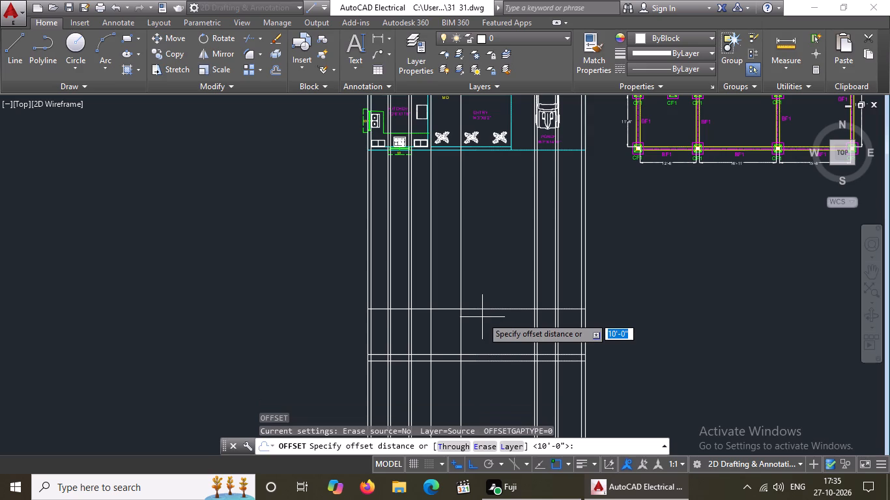
pyautogui.press('6')
pyautogui.hotkey('shift', '"')
pyautogui.press('Return')
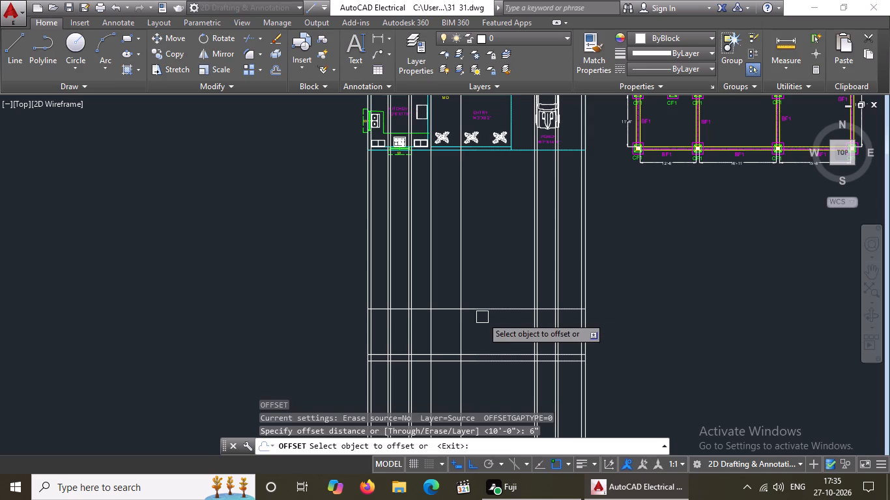
pyautogui.moveTo(484, 306); pyautogui.dragTo(486, 299)
pyautogui.click(487, 292)
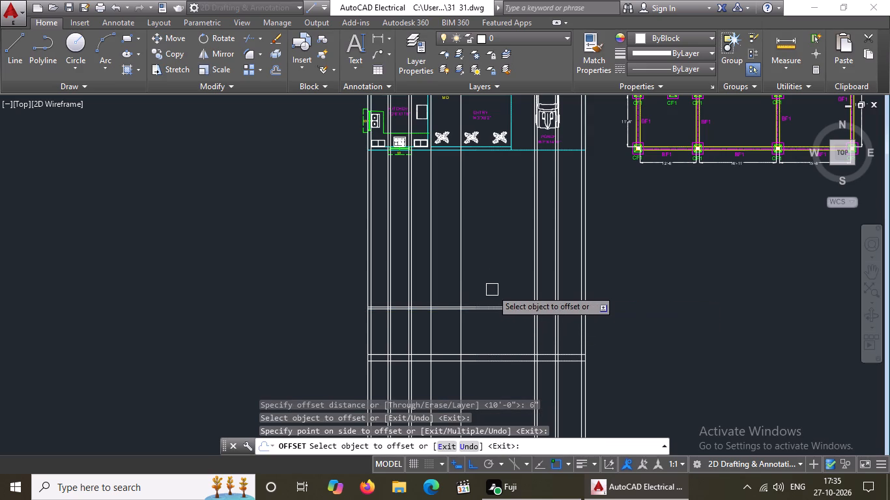
pyautogui.press('Escape')
# Offset the topmost horizontal line upward by 3'.
pyautogui.press('o')
pyautogui.press('Return')
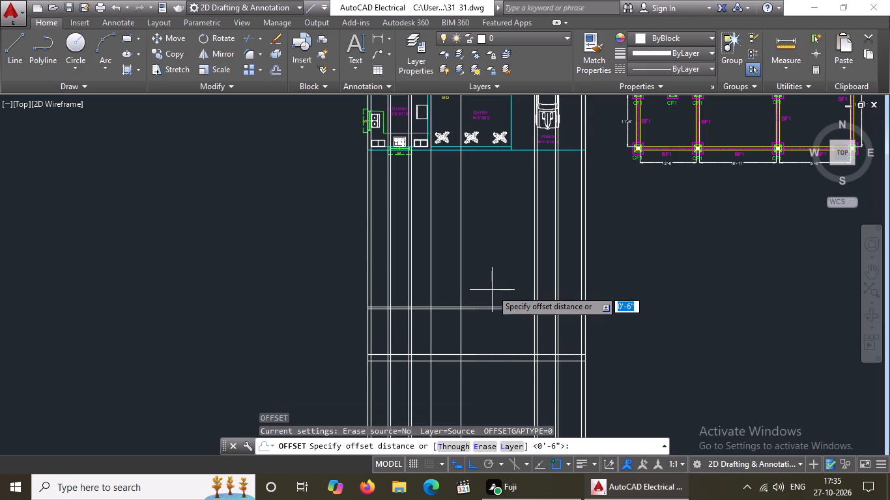
pyautogui.write("3'")
pyautogui.press('Return')
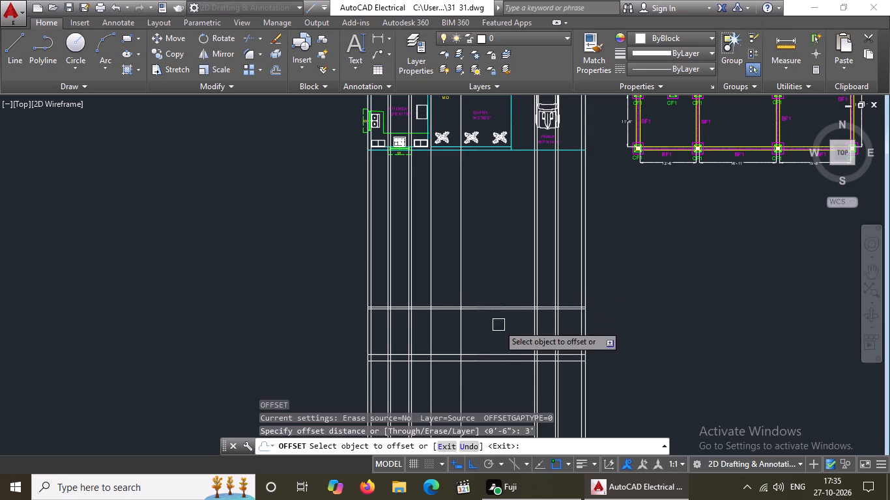
pyautogui.scroll(2, 499, 306)
pyautogui.moveTo(496, 307); pyautogui.dragTo(496, 290)
pyautogui.click(496, 277)
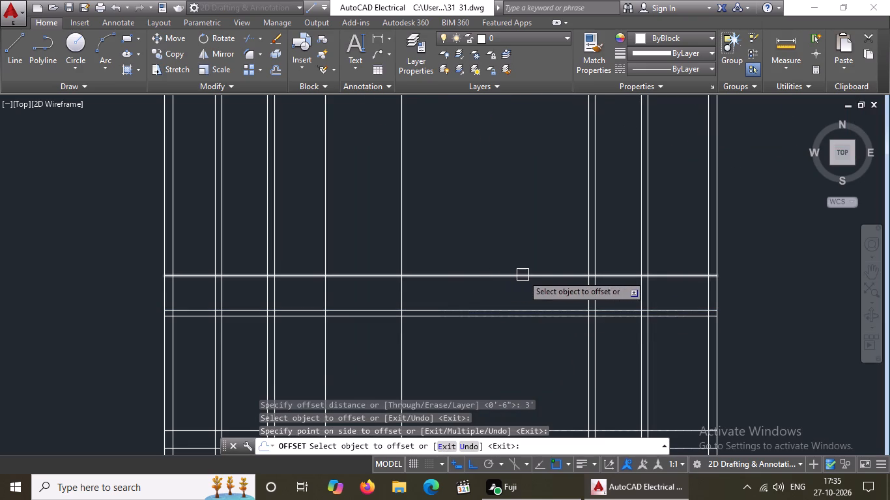
pyautogui.scroll(-2, 524, 278)
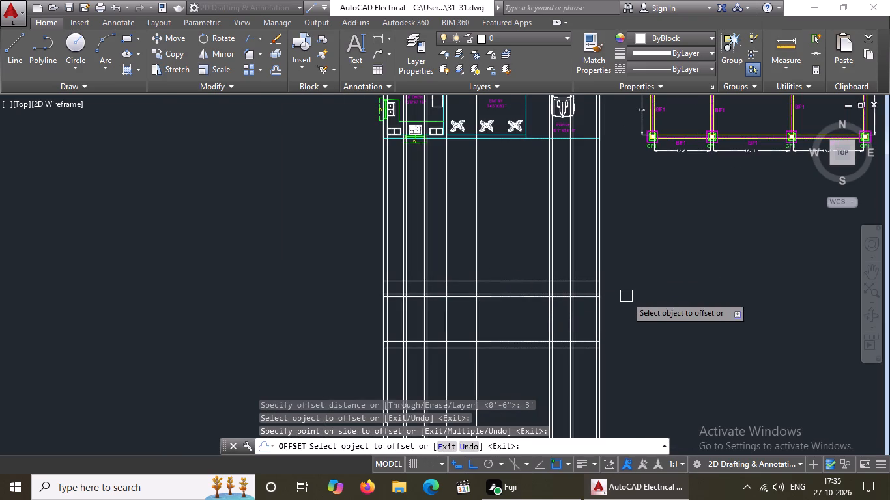
pyautogui.press('Escape')
# Offset the upper plinth line upward by 4', and offset the resulting line upward by another 4'.
pyautogui.press('o')
pyautogui.press('Return')
pyautogui.write("4'")
pyautogui.press('Return')
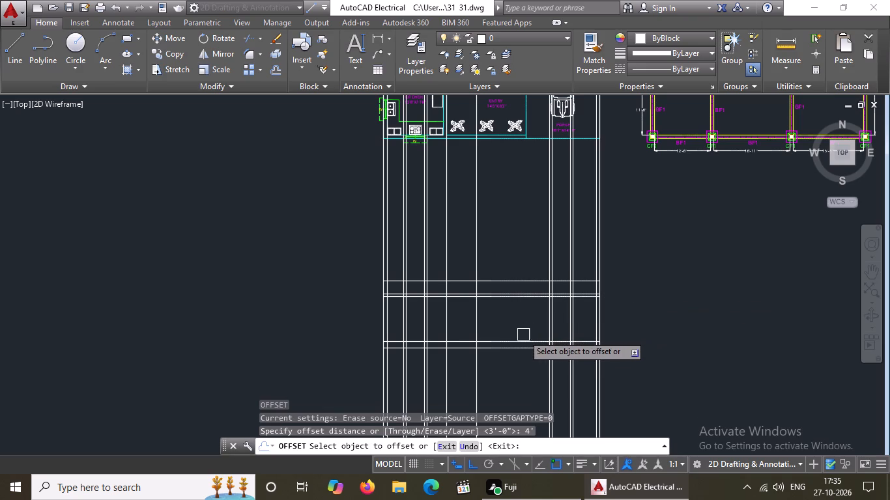
pyautogui.click(524, 342)
pyautogui.click(525, 336)
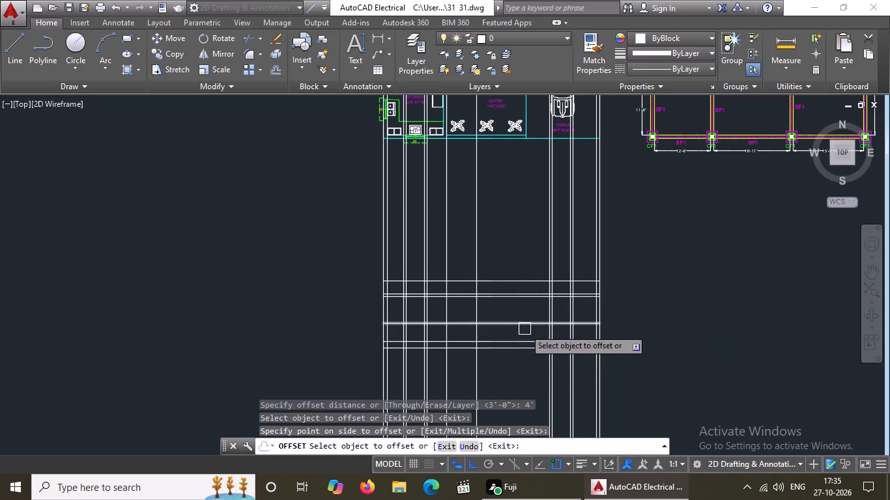
pyautogui.click(524, 326)
pyautogui.click(524, 313)
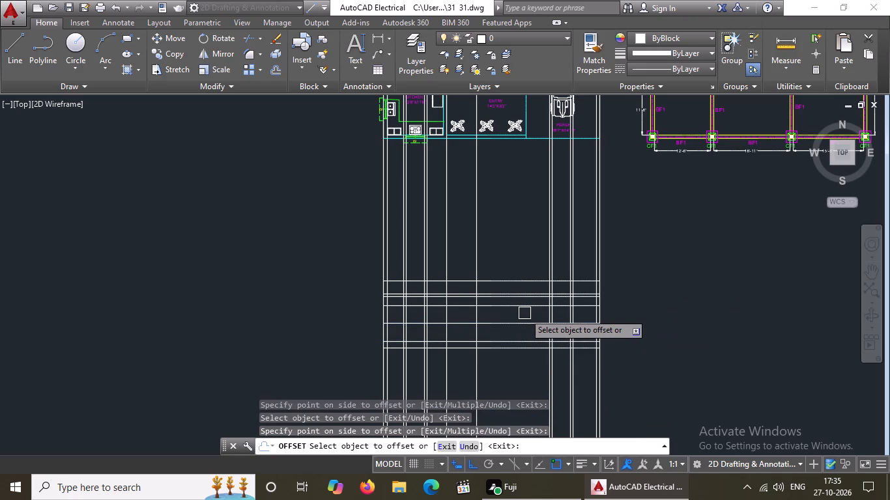
pyautogui.scroll(-1, 524, 313)
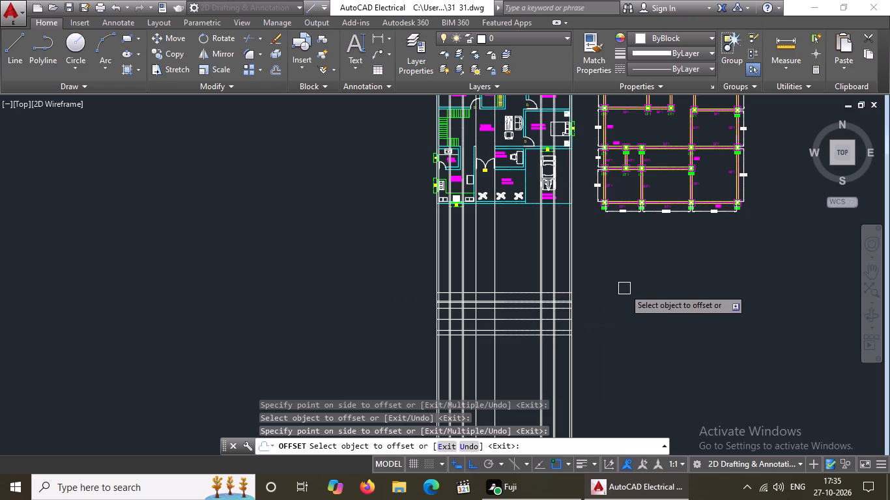
pyautogui.press('Escape')
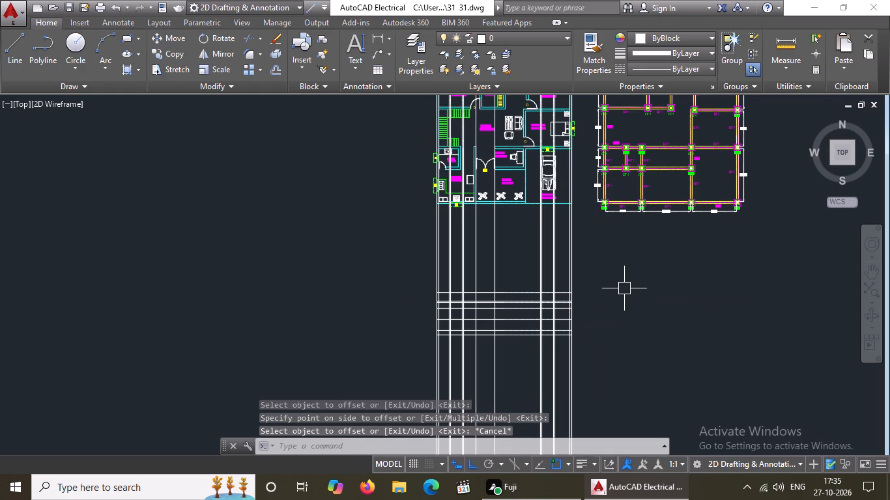
# Set the drawing colour to red and draw a full-width rectangle around the topmost 3' band of the elevation.
pyautogui.scroll(1, 611, 302)
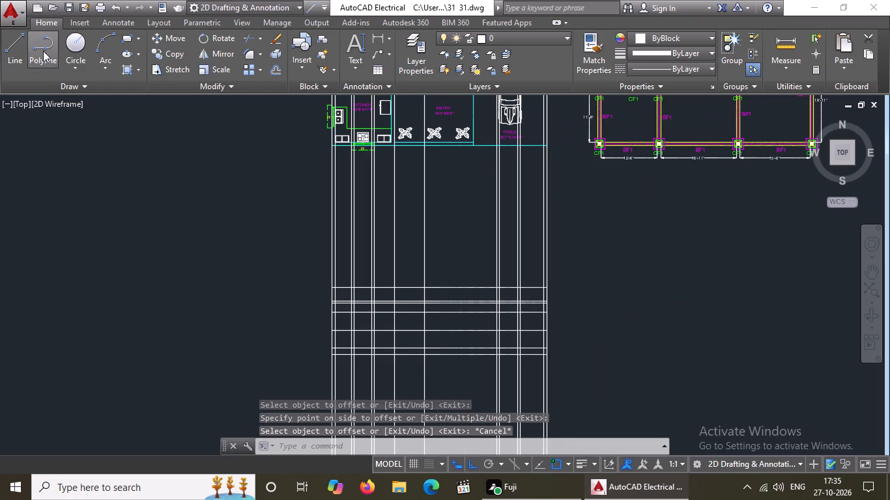
pyautogui.click(678, 33)
pyautogui.click(635, 169)
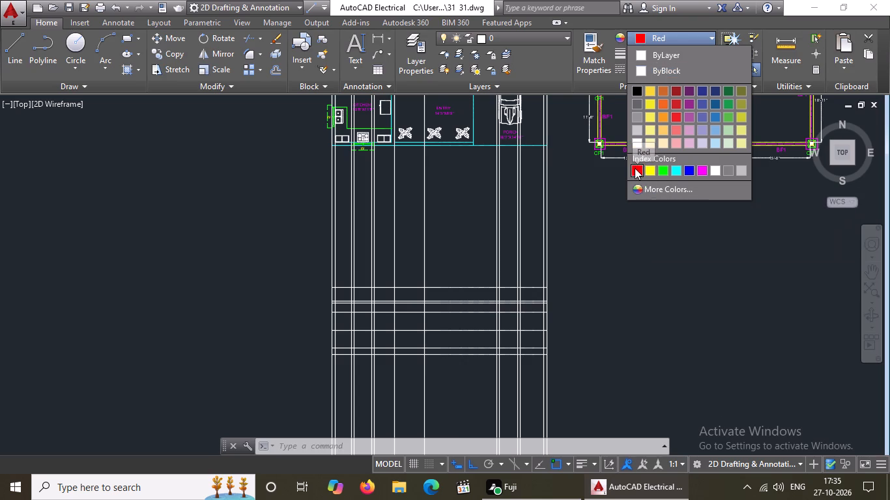
pyautogui.click(128, 36)
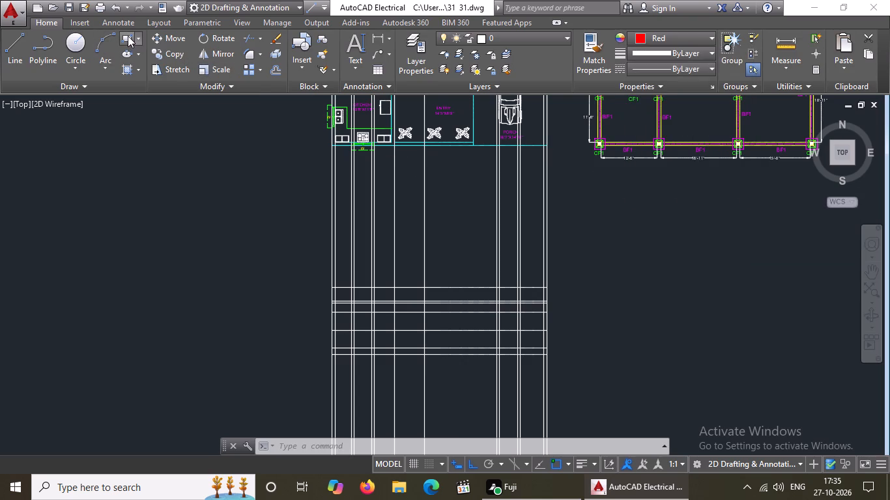
pyautogui.scroll(2, 398, 365)
pyautogui.scroll(2, 325, 319)
pyautogui.scroll(2, 356, 270)
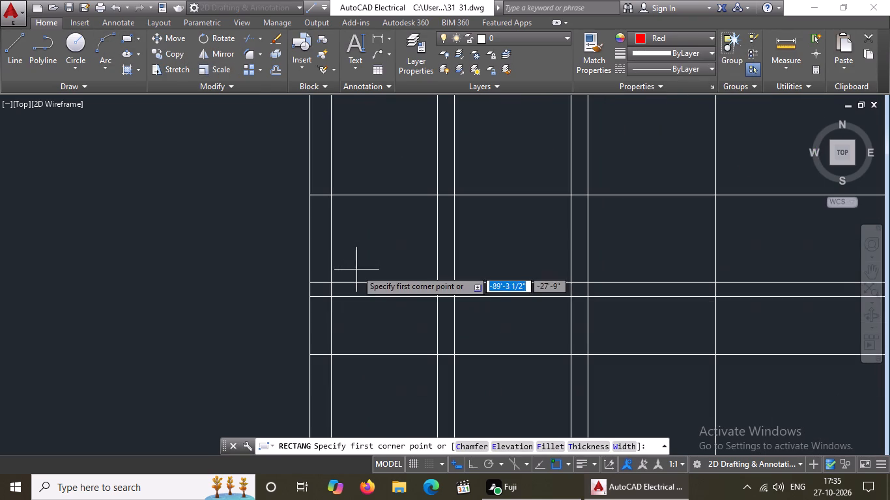
pyautogui.click(310, 195)
pyautogui.scroll(-3, 316, 195)
pyautogui.scroll(3, 648, 229)
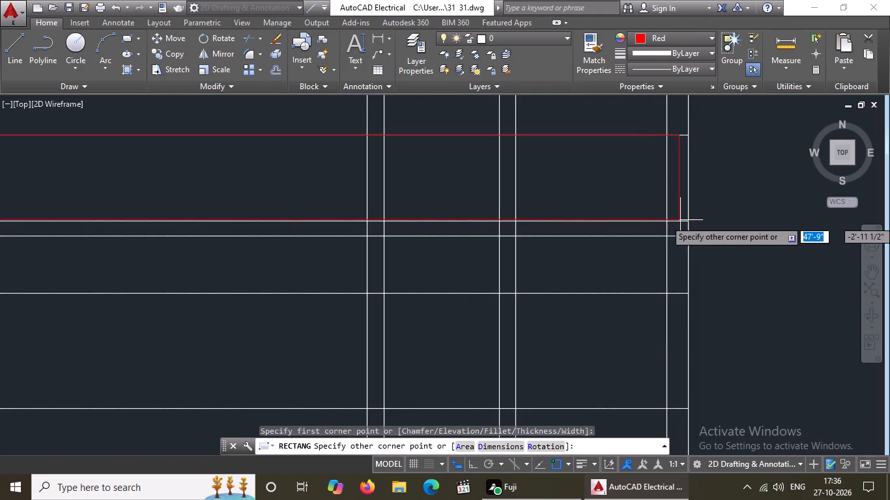
pyautogui.click(688, 221)
pyautogui.scroll(-3, 715, 227)
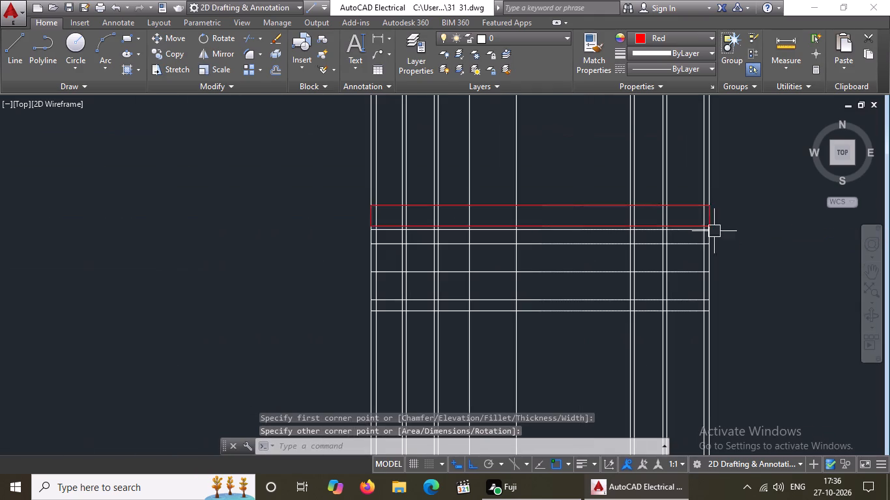
# Draw a full-width red rectangle around the 6" band directly beneath the top rectangle.
pyautogui.click(127, 38)
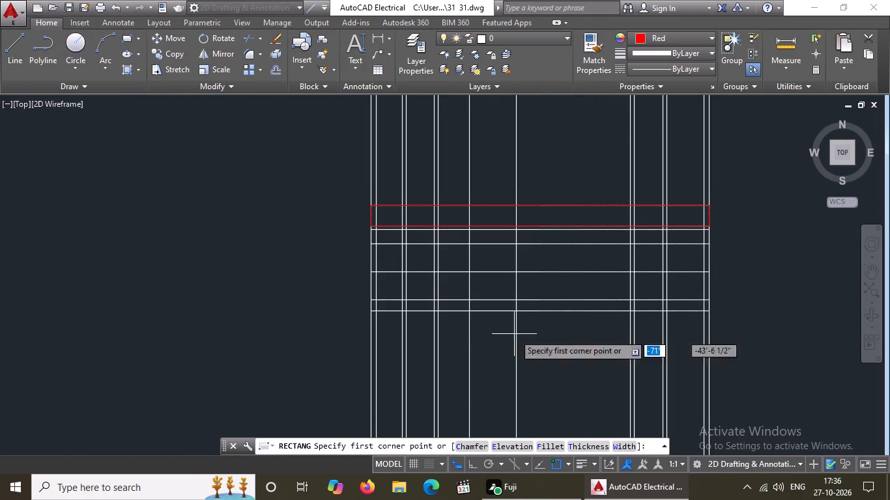
pyautogui.scroll(2, 474, 258)
pyautogui.scroll(2, 203, 192)
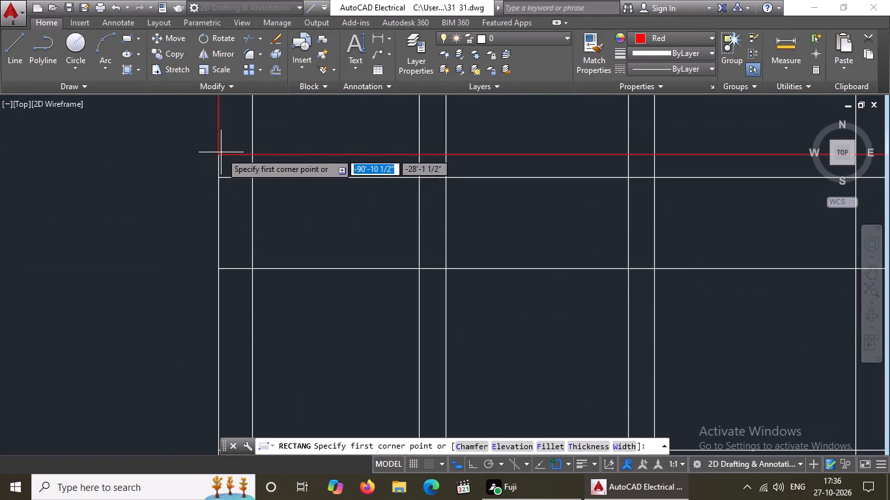
pyautogui.click(219, 155)
pyautogui.scroll(-3, 220, 159)
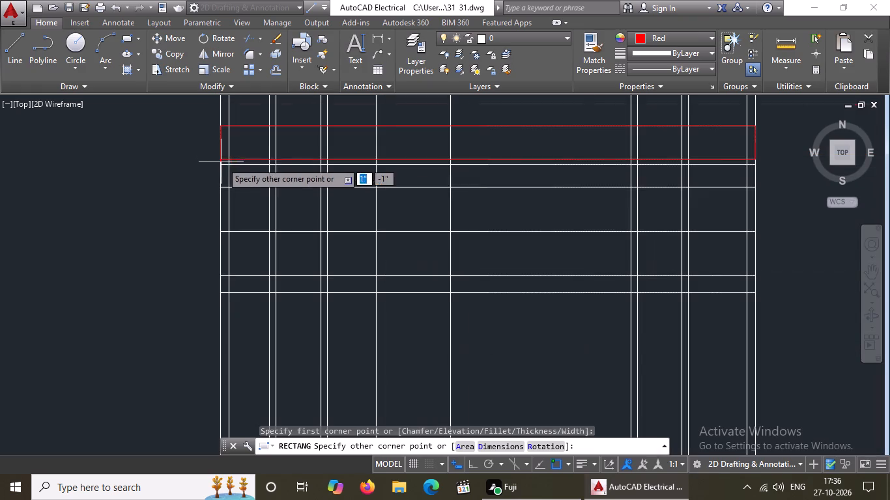
pyautogui.scroll(3, 786, 169)
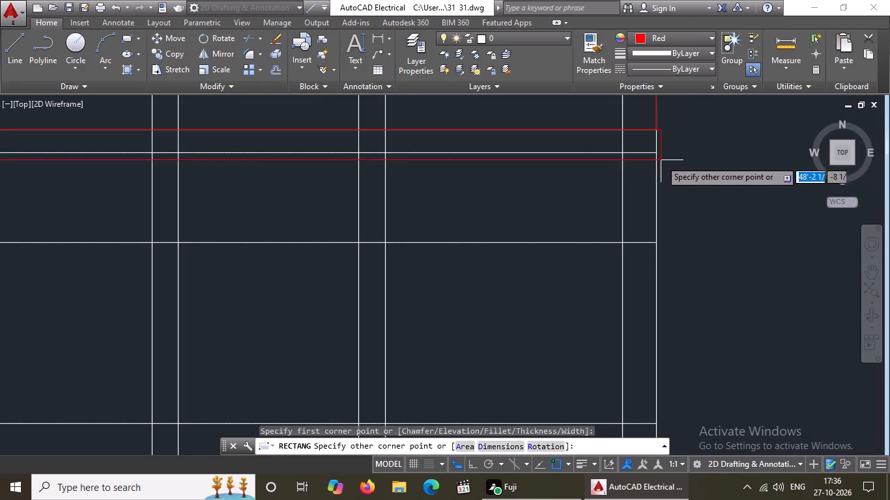
pyautogui.click(657, 152)
pyautogui.scroll(-3, 721, 152)
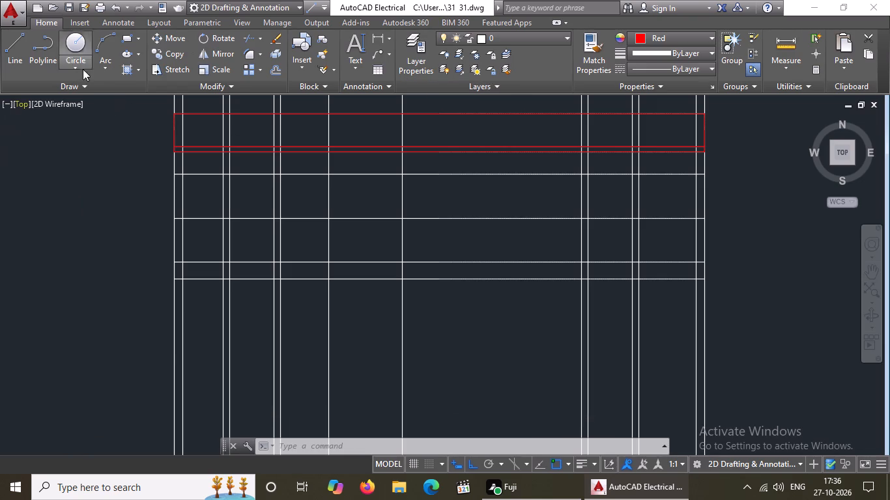
# Draw a full-width red rectangle around the 10' wall band, from the 6" band's underside to the upper plinth line.
pyautogui.click(126, 36)
pyautogui.scroll(2, 203, 167)
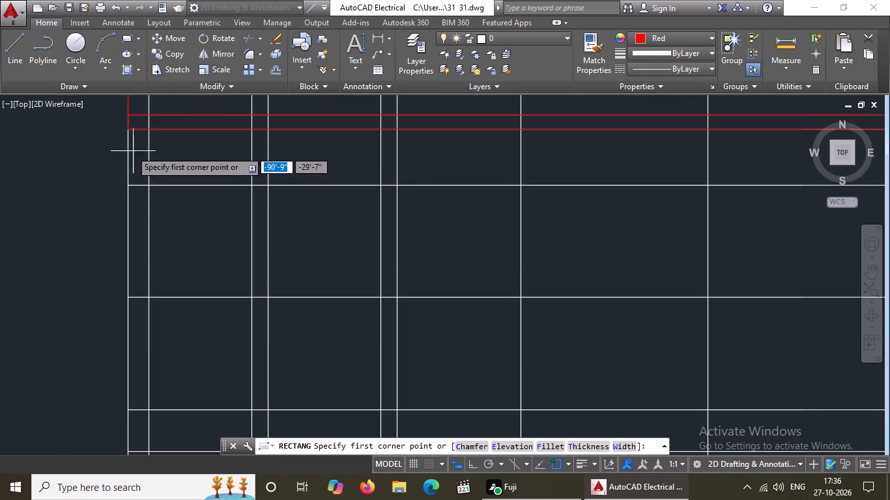
pyautogui.click(128, 130)
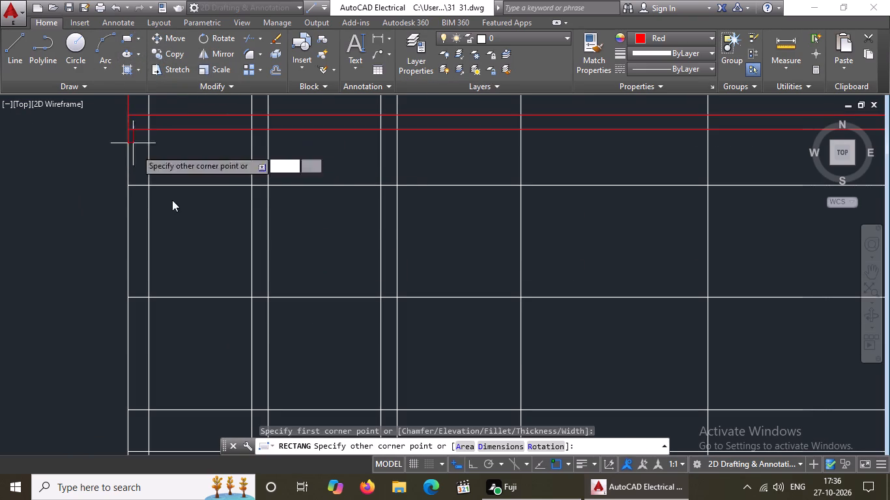
pyautogui.scroll(-4, 196, 205)
pyautogui.scroll(3, 419, 234)
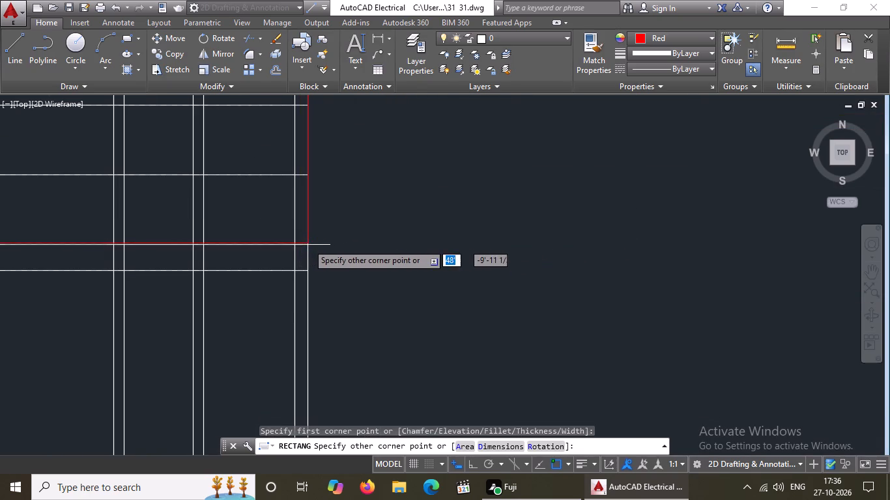
pyautogui.click(309, 243)
pyautogui.scroll(-4, 319, 242)
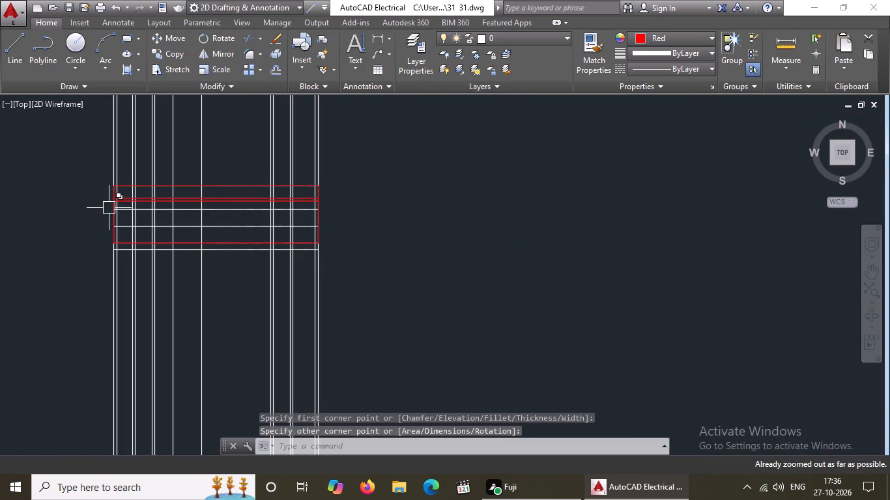
# Draw a full-width red rectangle around the 1'6" plinth band at the bottom of the elevation.
pyautogui.moveTo(126, 222); pyautogui.dragTo(164, 247, button='middle')
pyautogui.middleClick(184, 260)
pyautogui.click(124, 37)
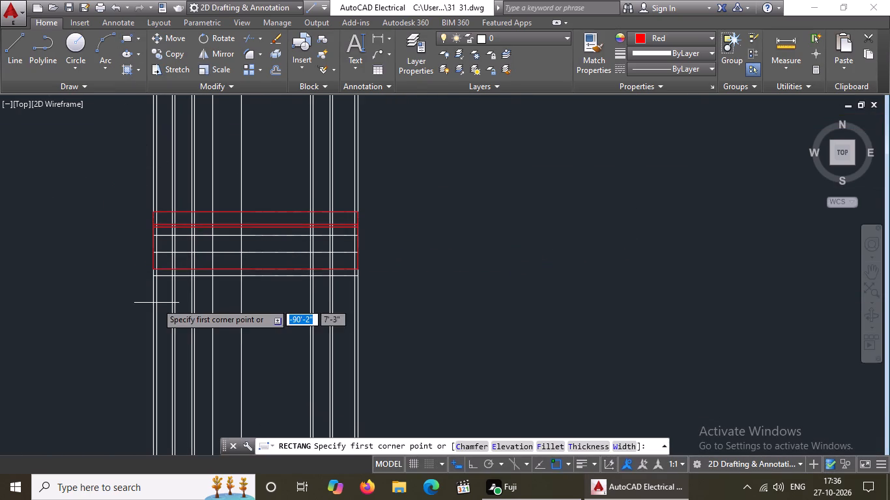
pyautogui.scroll(3, 156, 303)
pyautogui.click(142, 169)
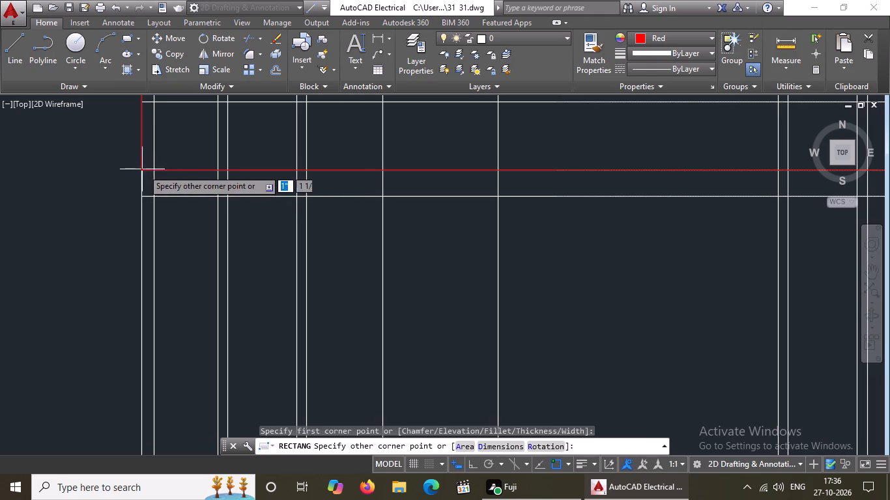
pyautogui.scroll(-3, 154, 176)
pyautogui.scroll(3, 337, 186)
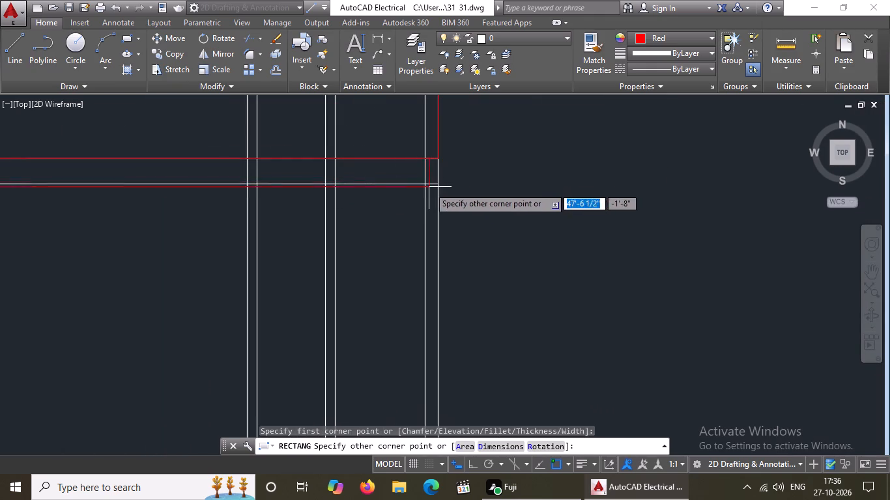
pyautogui.moveTo(437, 182); pyautogui.dragTo(443, 182)
pyautogui.scroll(-3, 544, 201)
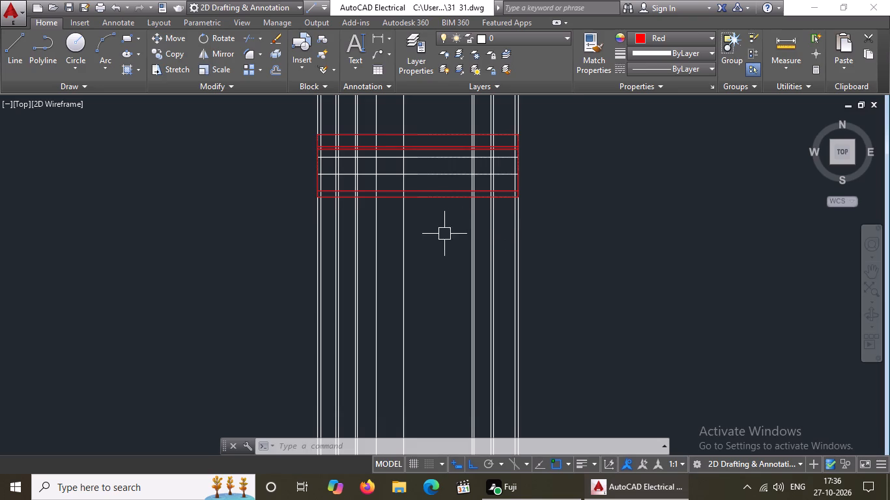
pyautogui.scroll(2, 357, 158)
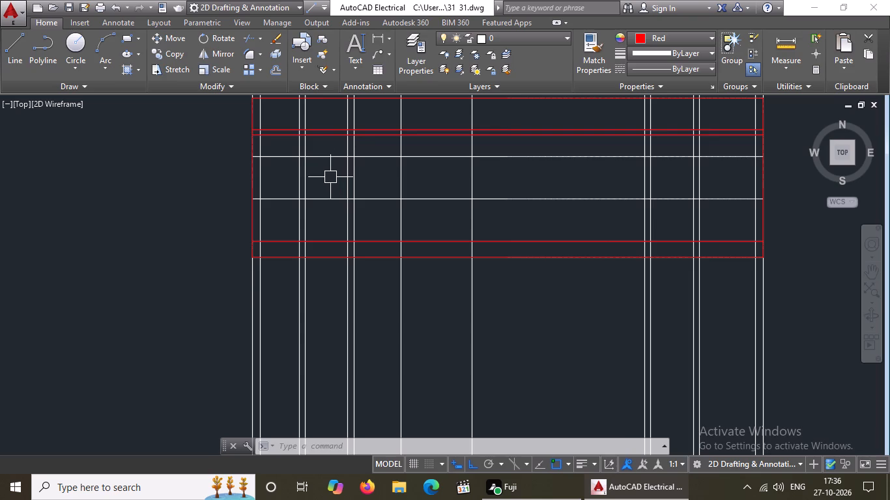
pyautogui.press('Escape')
# Move the whole elevation, bands and level lines together, straight up the projection lines, closer beneath the ground floor plan.
pyautogui.scroll(-3, 326, 199)
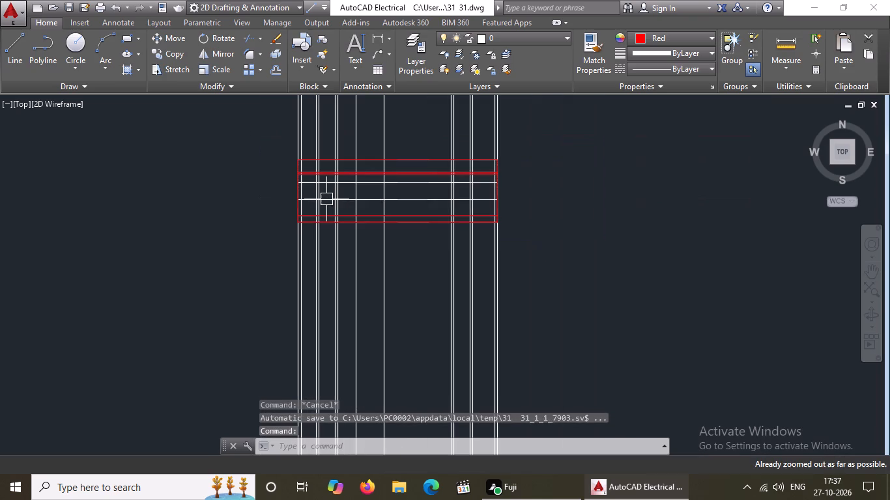
pyautogui.scroll(-2, 329, 197)
pyautogui.moveTo(340, 205); pyautogui.dragTo(339, 363, button='middle')
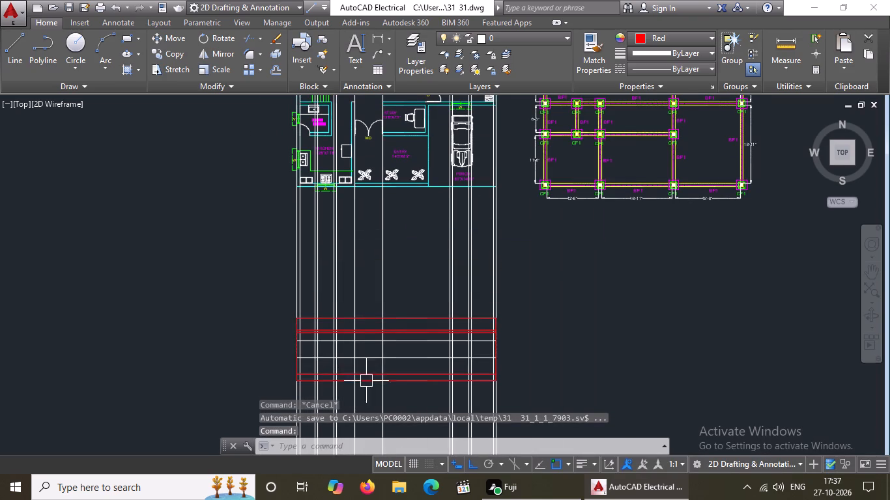
pyautogui.scroll(1, 377, 405)
pyautogui.click(172, 212)
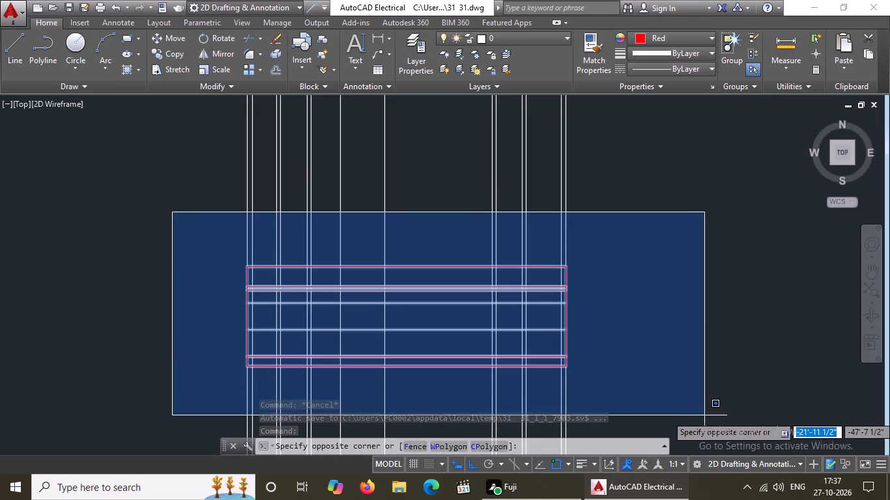
pyautogui.click(680, 394)
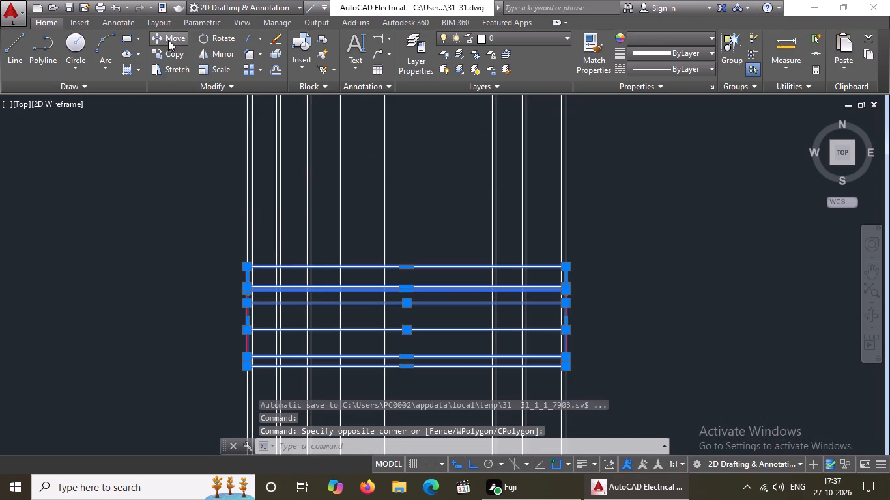
pyautogui.click(171, 37)
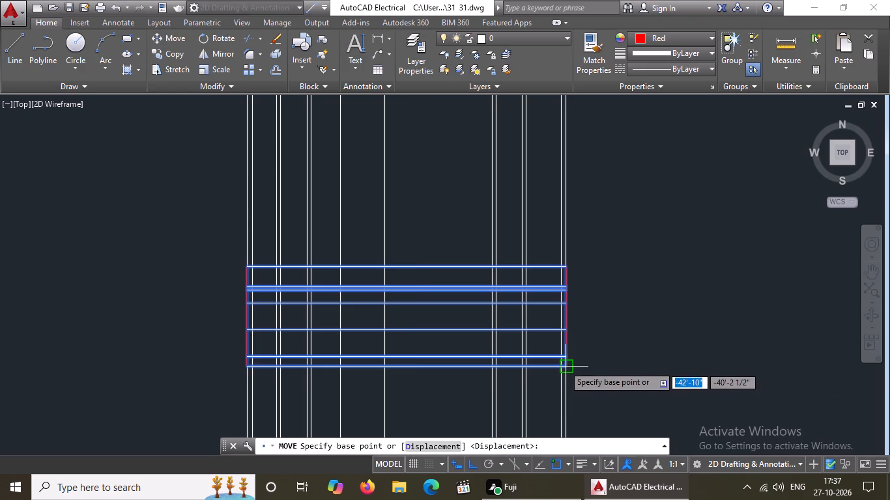
pyautogui.click(564, 365)
pyautogui.scroll(-2, 551, 288)
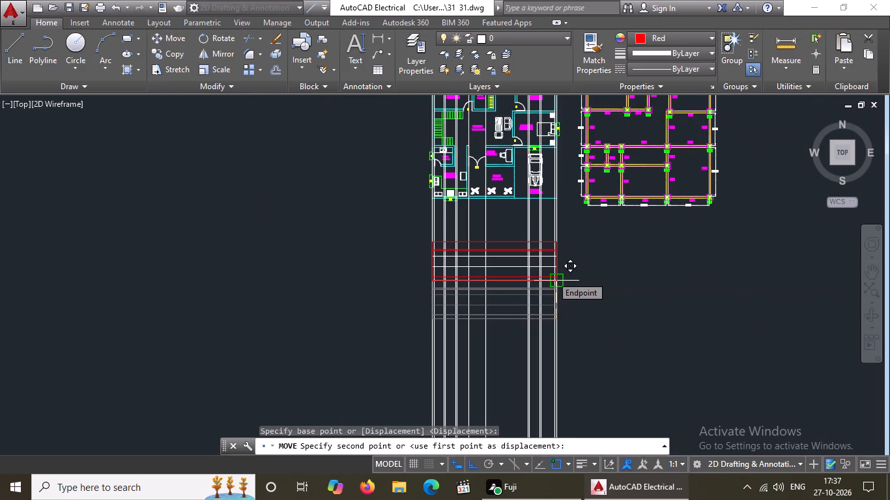
pyautogui.click(552, 276)
pyautogui.press('Escape')
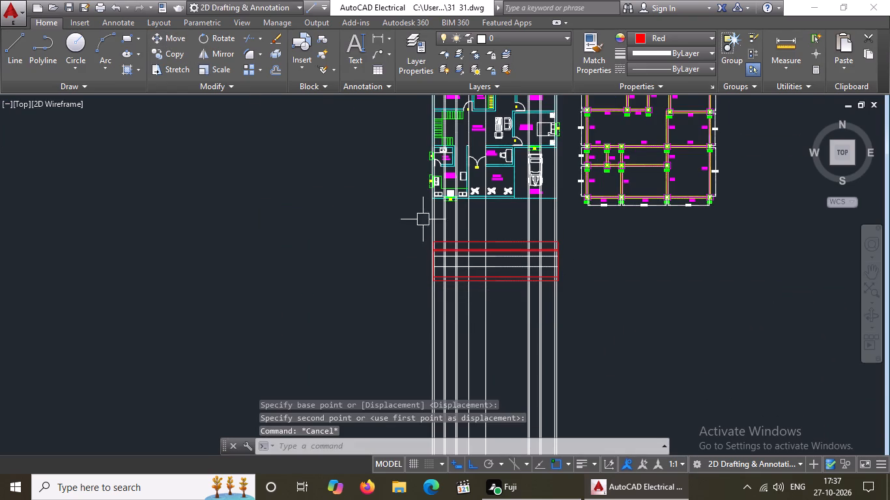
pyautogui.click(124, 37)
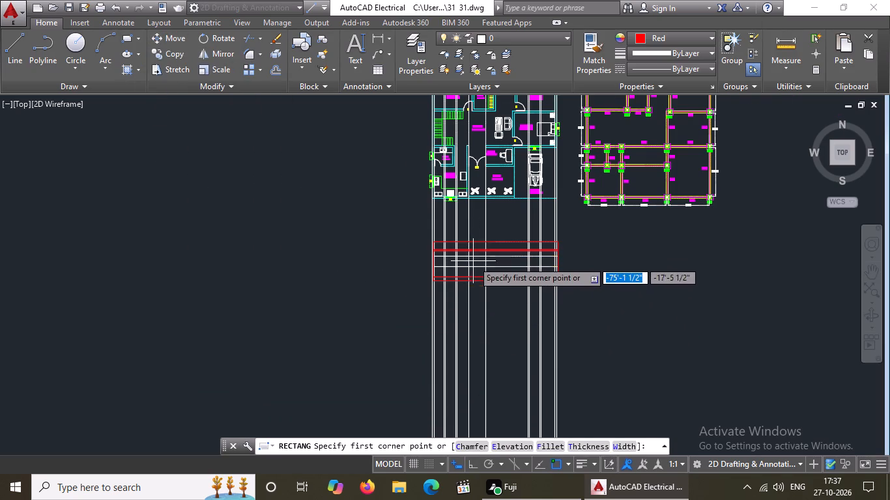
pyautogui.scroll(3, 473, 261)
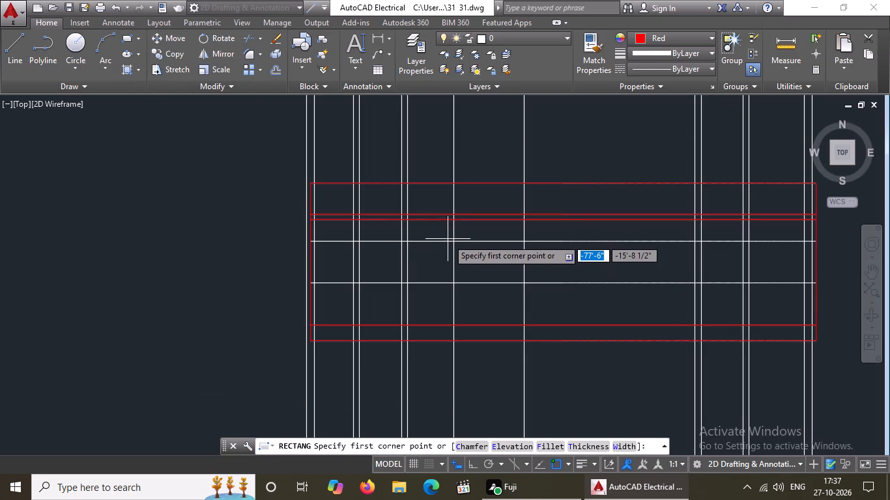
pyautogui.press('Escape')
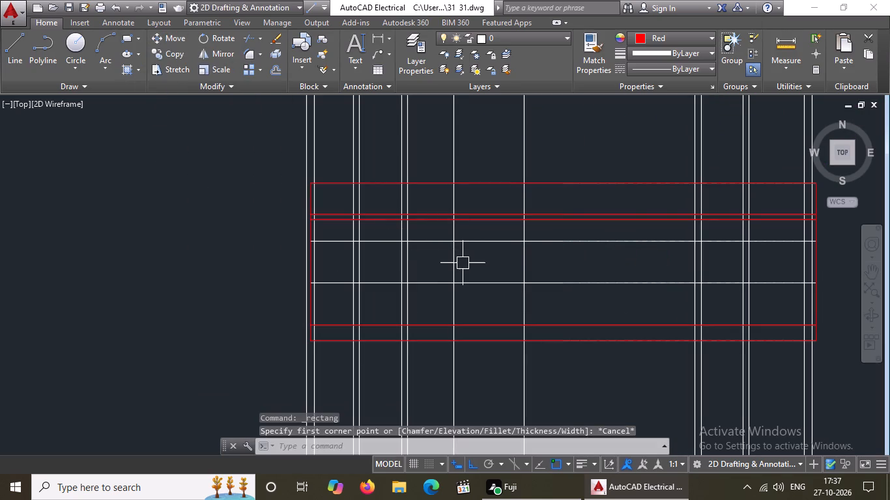
# Enable all object snap modes in the drafting settings.
pyautogui.write('OS')
pyautogui.press('space')
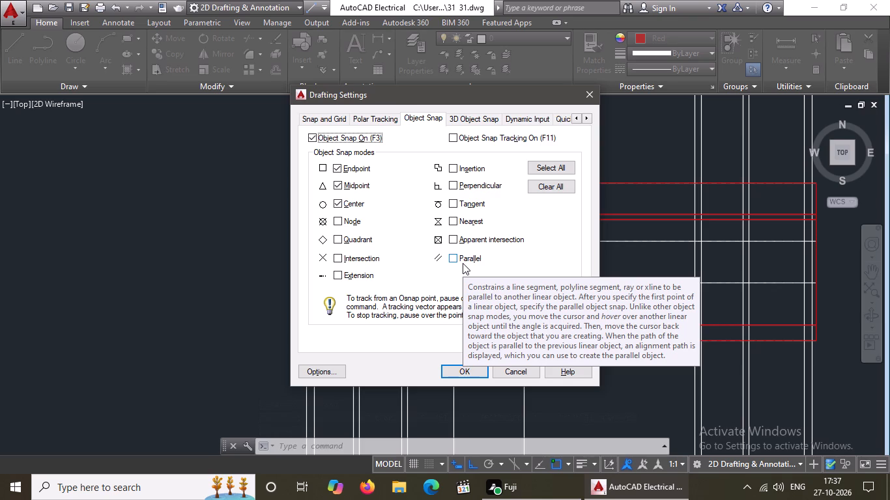
pyautogui.click(536, 164)
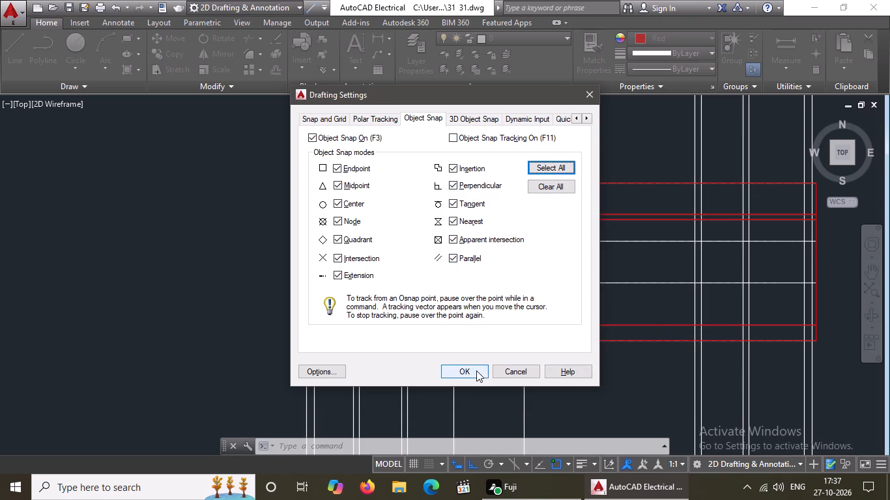
pyautogui.click(464, 369)
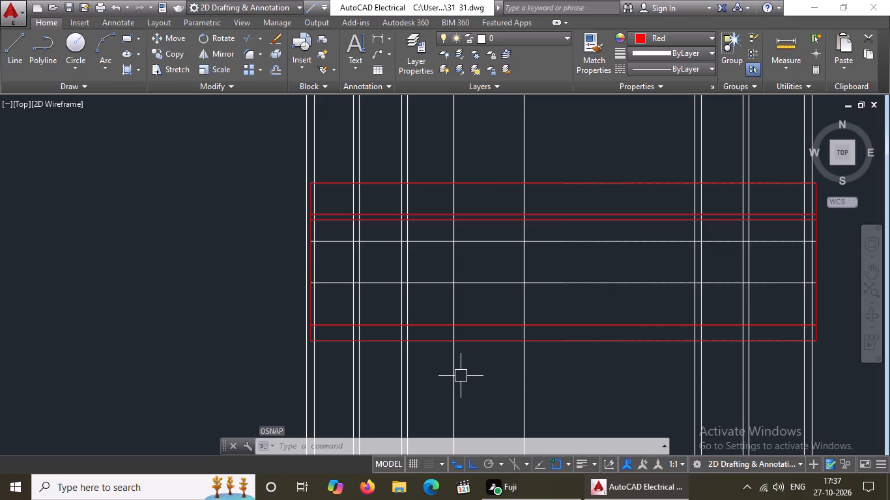
# Draw a red main door rectangle about 6'-7" by 8' between the door's projection lines, from the upper level line to the plinth.
pyautogui.scroll(-3, 494, 346)
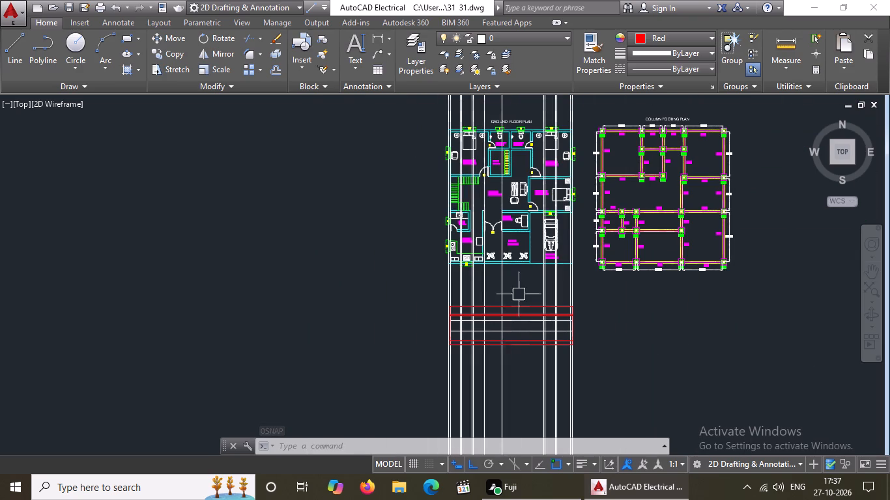
pyautogui.click(126, 37)
pyautogui.scroll(3, 493, 303)
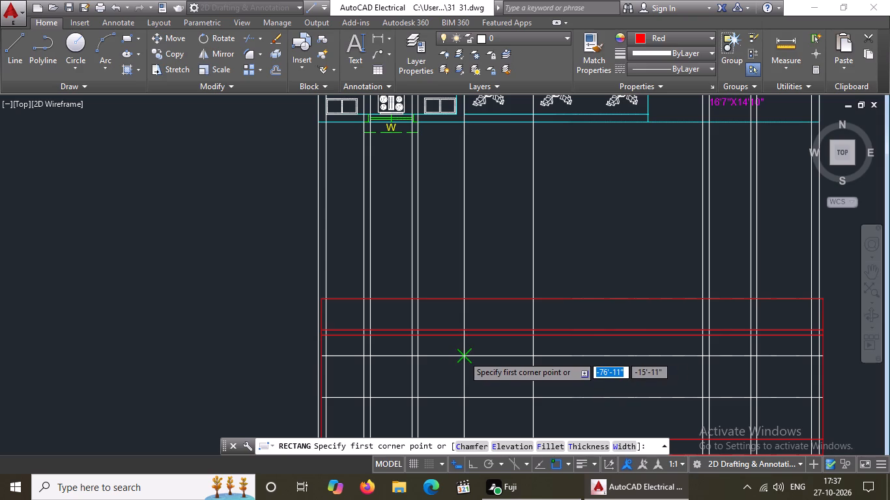
pyautogui.click(463, 355)
pyautogui.scroll(-2, 470, 354)
pyautogui.scroll(2, 486, 383)
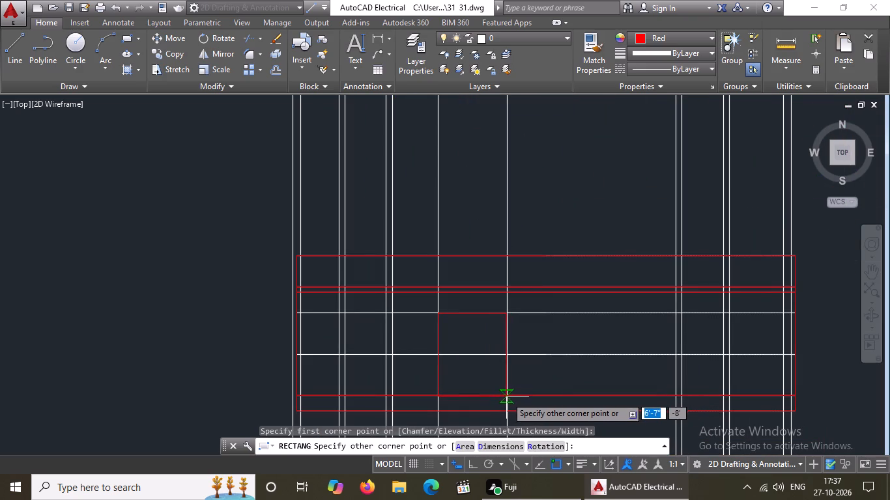
pyautogui.click(509, 395)
pyautogui.scroll(-2, 520, 383)
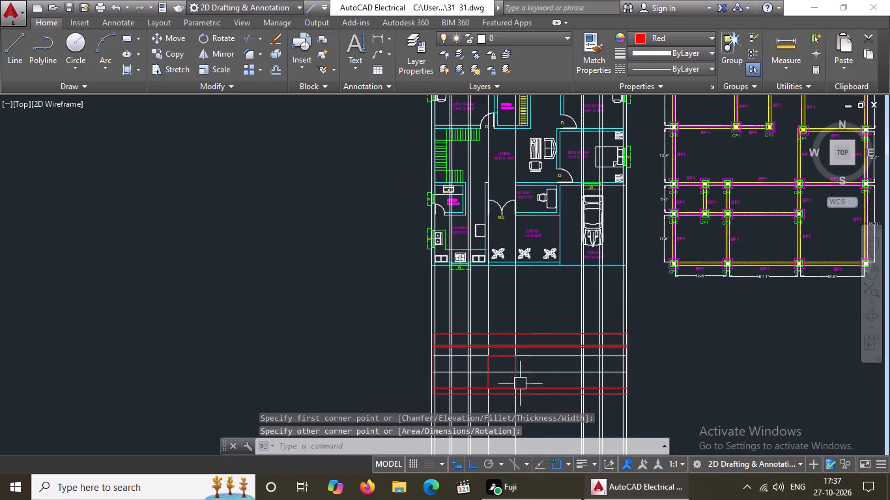
pyautogui.press('Escape')
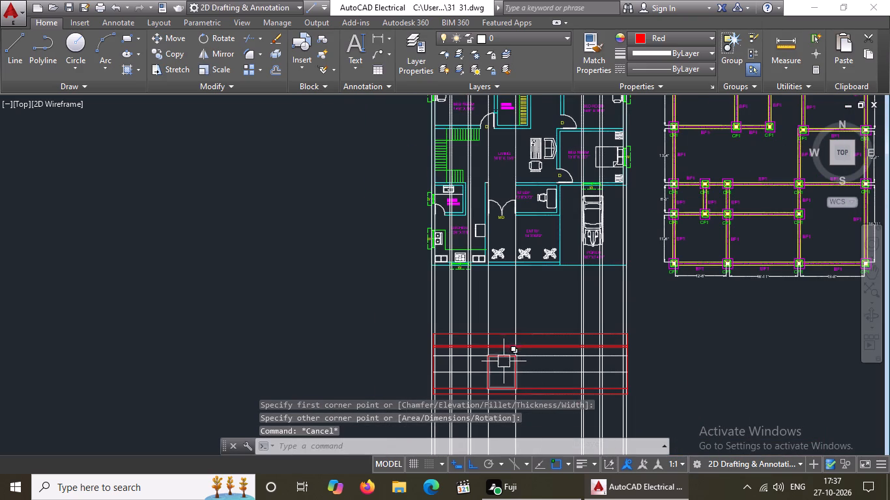
# Draw a red kitchen window rectangle about 5' by 4' between its outer projection lines and the two white level lines.
pyautogui.click(127, 37)
pyautogui.scroll(4, 469, 370)
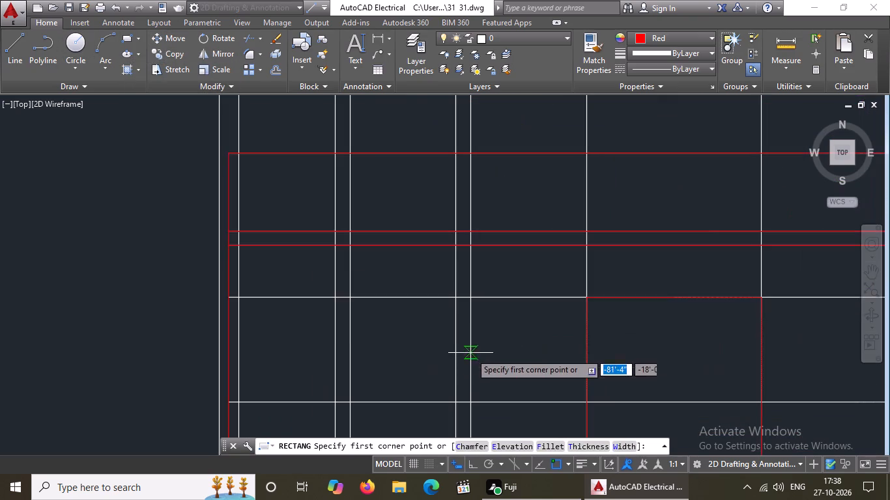
pyautogui.click(336, 297)
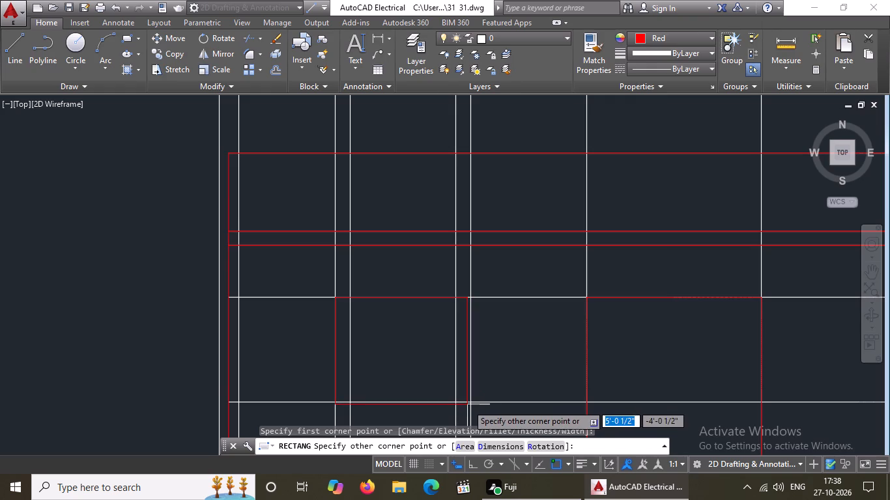
pyautogui.click(471, 403)
pyautogui.scroll(-3, 474, 397)
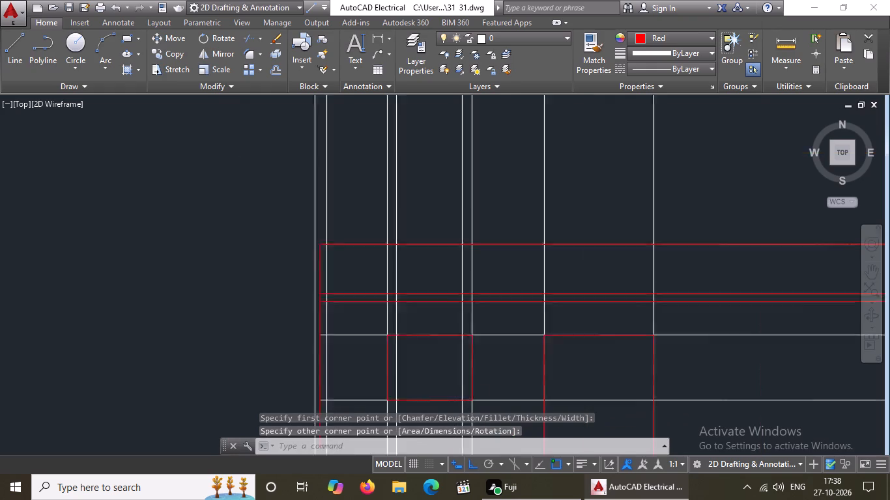
pyautogui.press('Escape')
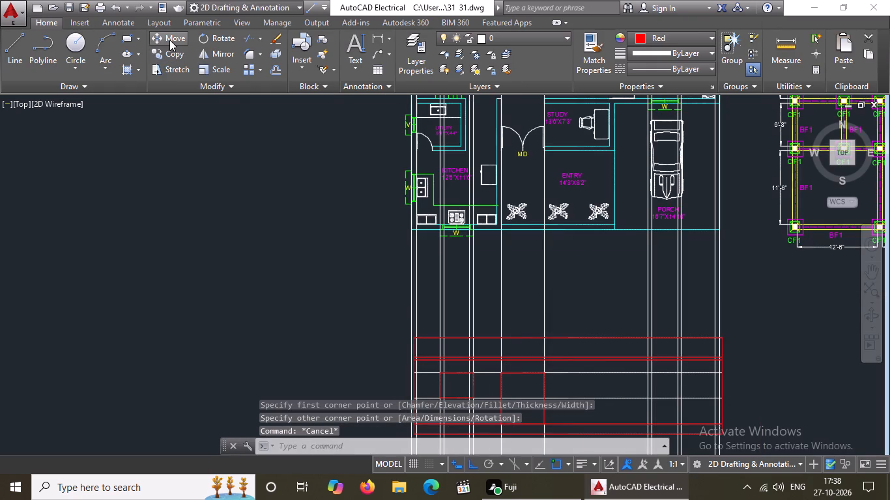
# Draw a red window rectangle about 5' by 4' below the porch, between its outer projection lines and the two white level lines.
pyautogui.click(125, 42)
pyautogui.scroll(3, 681, 389)
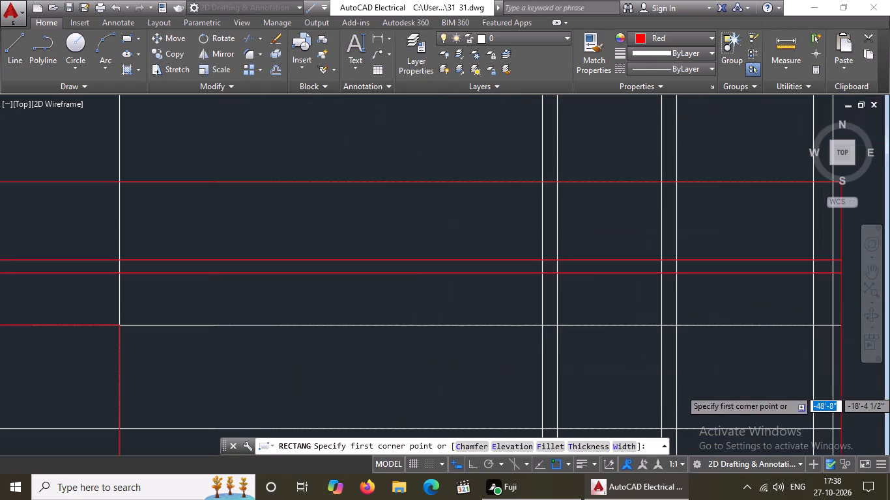
pyautogui.click(541, 324)
pyautogui.scroll(-2, 597, 377)
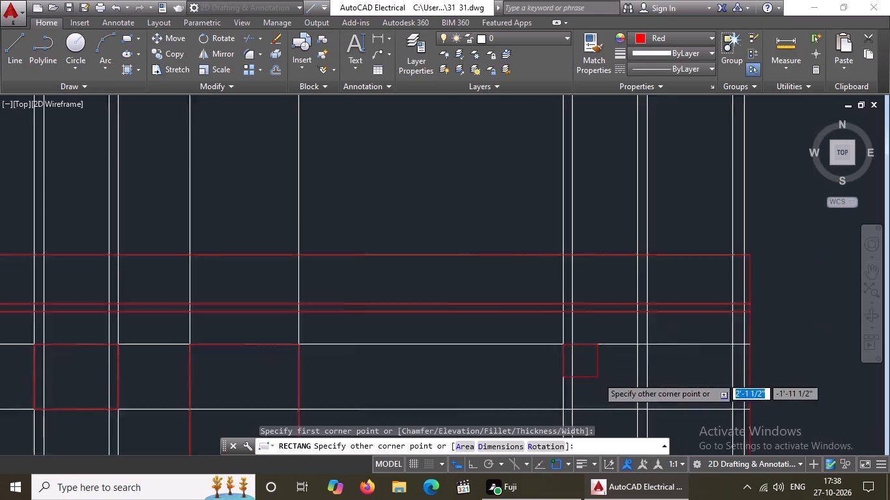
pyautogui.scroll(3, 635, 398)
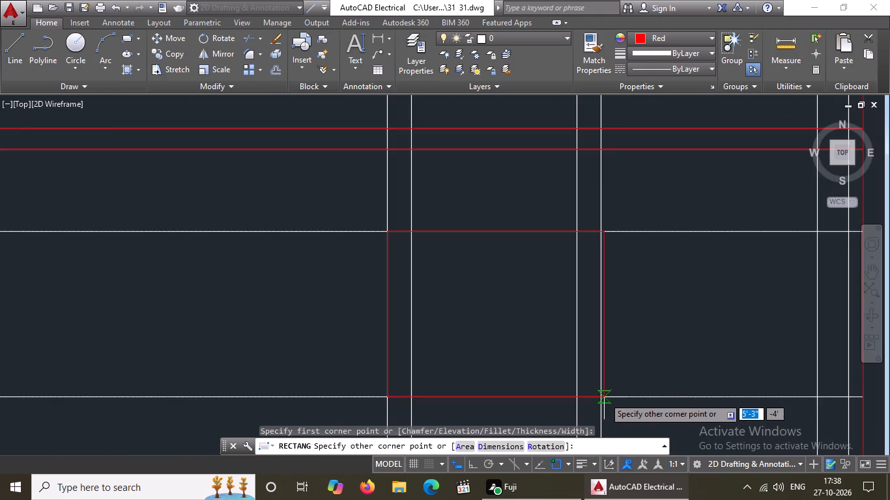
pyautogui.click(600, 398)
pyautogui.scroll(-4, 655, 357)
pyautogui.press('Escape')
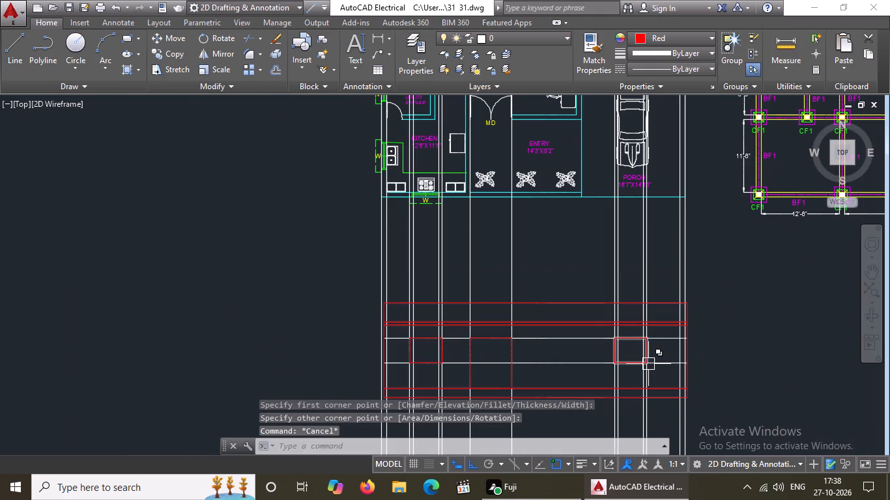
pyautogui.press('Escape')
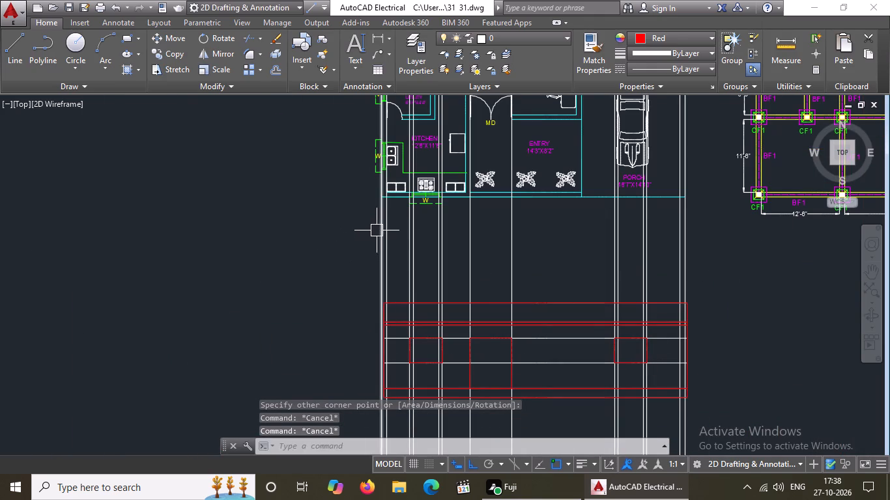
# Erase the two vertical projection lines of the house's left outer wall.
pyautogui.click(378, 230)
pyautogui.press('Delete')
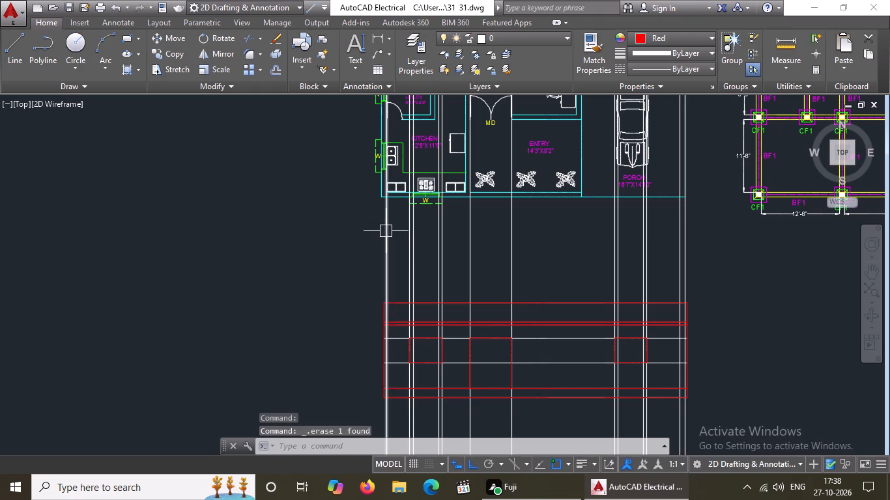
pyautogui.click(386, 231)
pyautogui.press('Delete')
# Erase the four vertical projection lines running through the kitchen window.
pyautogui.click(409, 247)
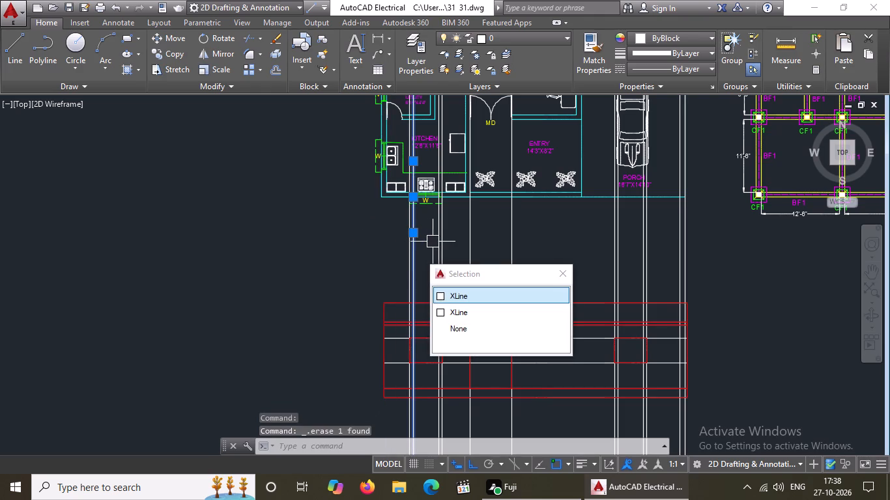
pyautogui.press('Escape')
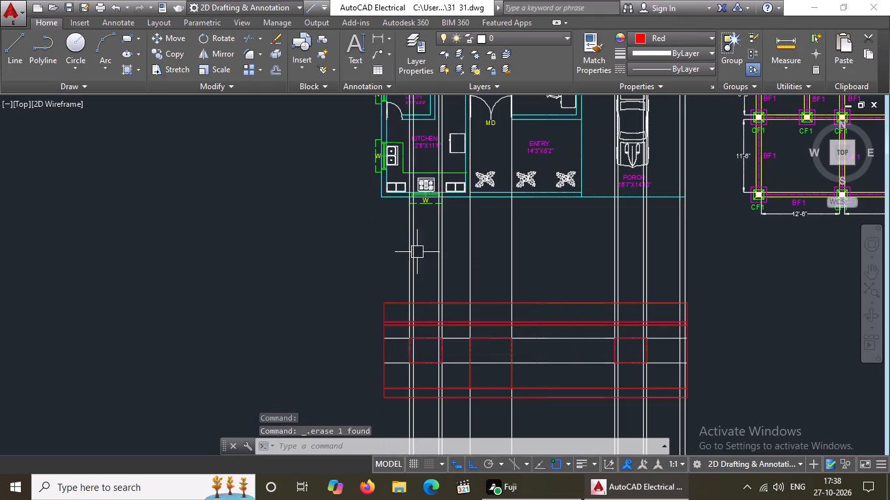
pyautogui.click(405, 247)
pyautogui.press('Delete')
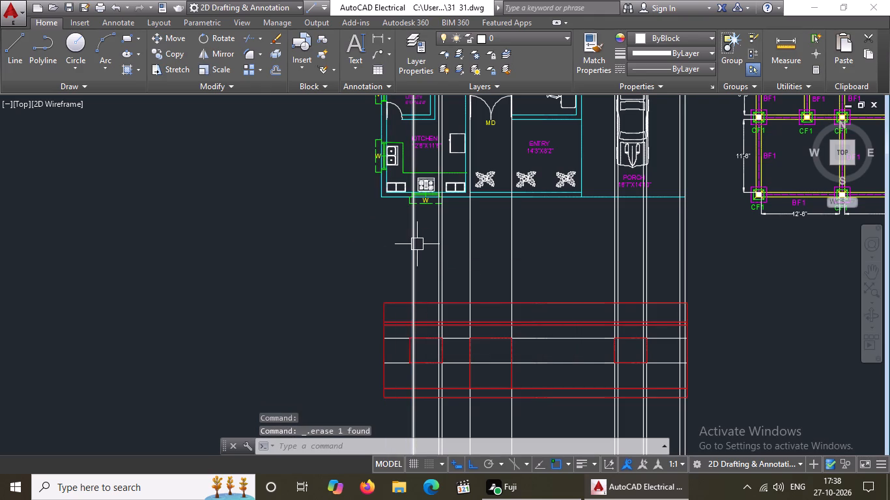
pyautogui.scroll(1, 414, 257)
pyautogui.click(407, 259)
pyautogui.press('Delete')
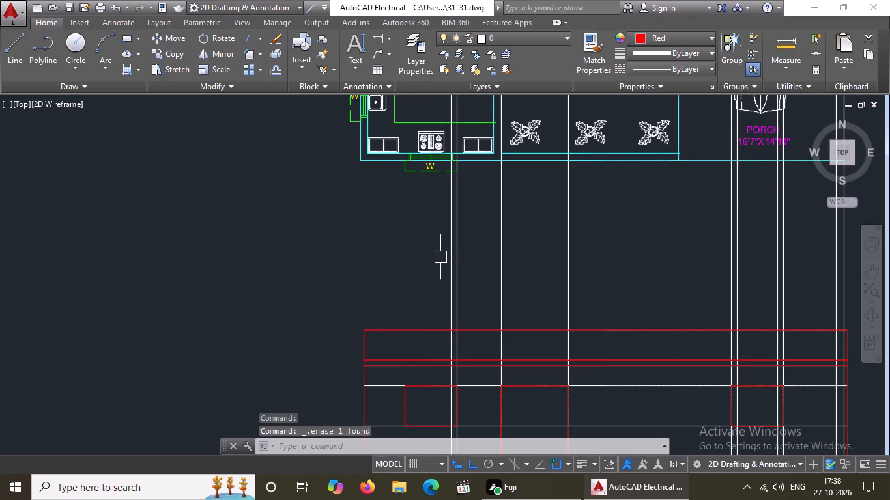
pyautogui.click(448, 253)
pyautogui.press('Delete')
pyautogui.click(458, 251)
pyautogui.press('Delete')
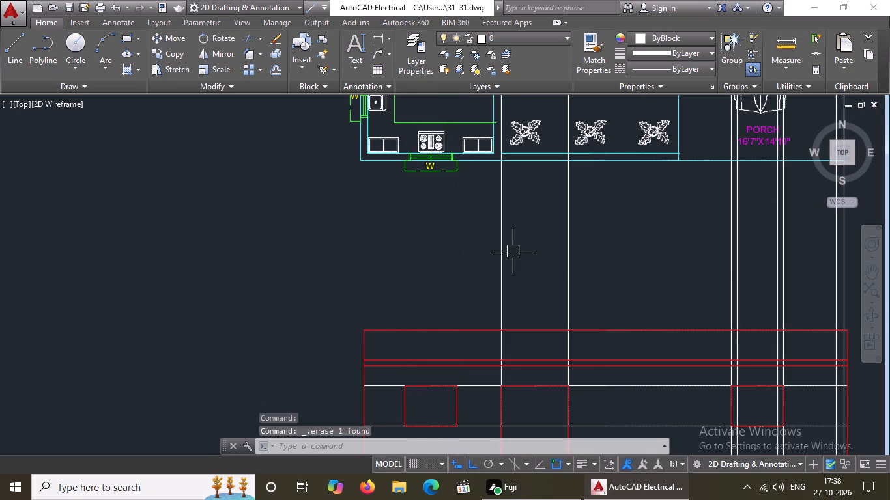
# Erase the two vertical projection lines at the sides of the main door.
pyautogui.click(502, 255)
pyautogui.press('Delete')
pyautogui.click(564, 247)
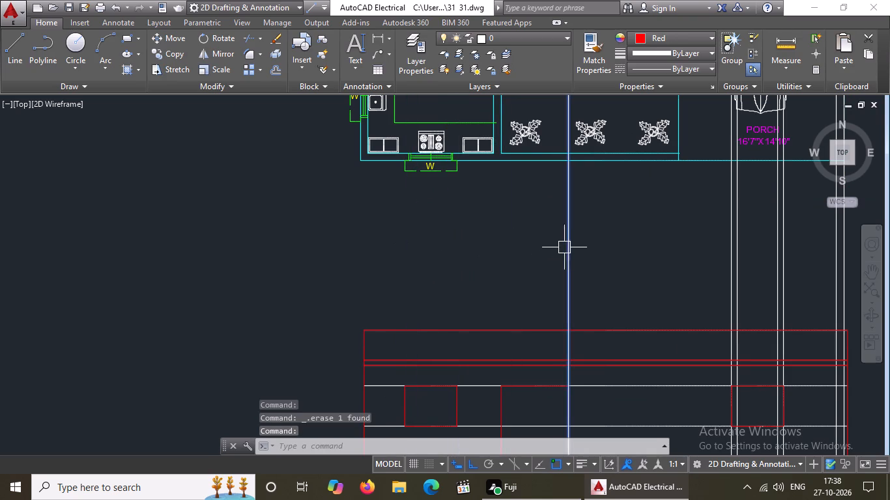
pyautogui.press('Delete')
pyautogui.scroll(-2, 536, 257)
pyautogui.scroll(1, 606, 249)
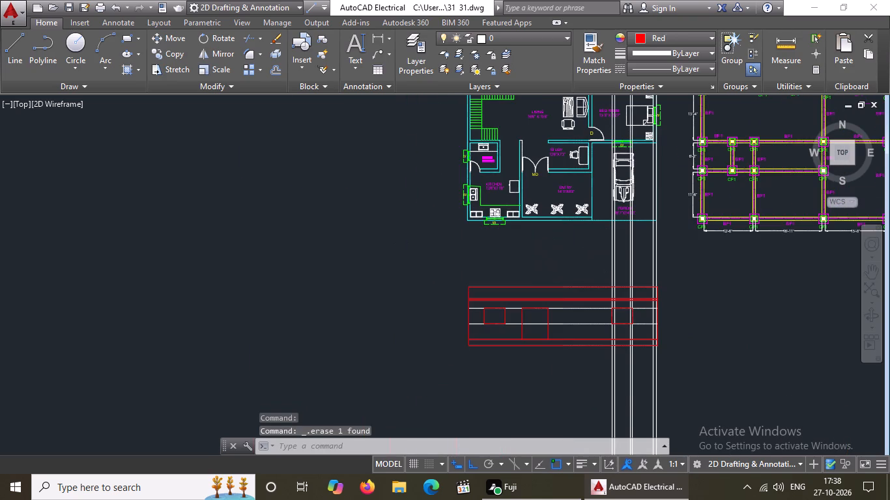
# Erase the four vertical projection lines running down from the porch window.
pyautogui.scroll(1, 606, 249)
pyautogui.click(619, 239)
pyautogui.press('Delete')
pyautogui.click(622, 242)
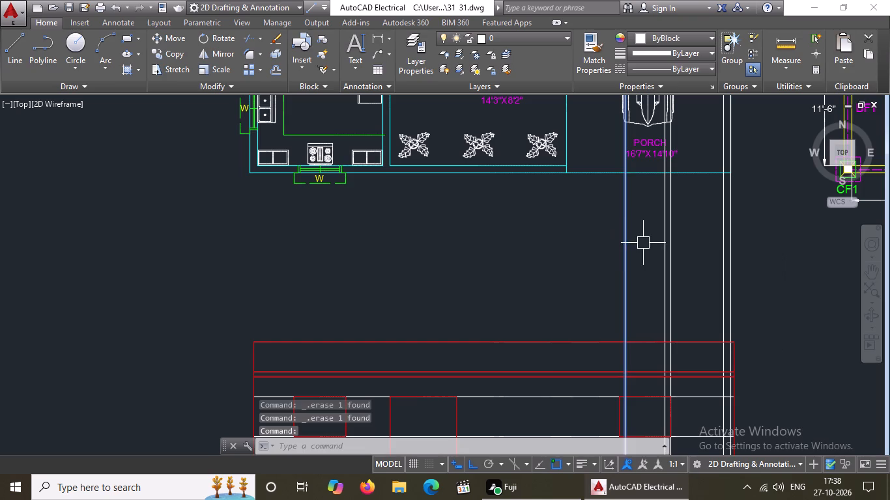
pyautogui.press('Delete')
pyautogui.click(660, 242)
pyautogui.press('Delete')
pyautogui.click(672, 238)
pyautogui.press('Delete')
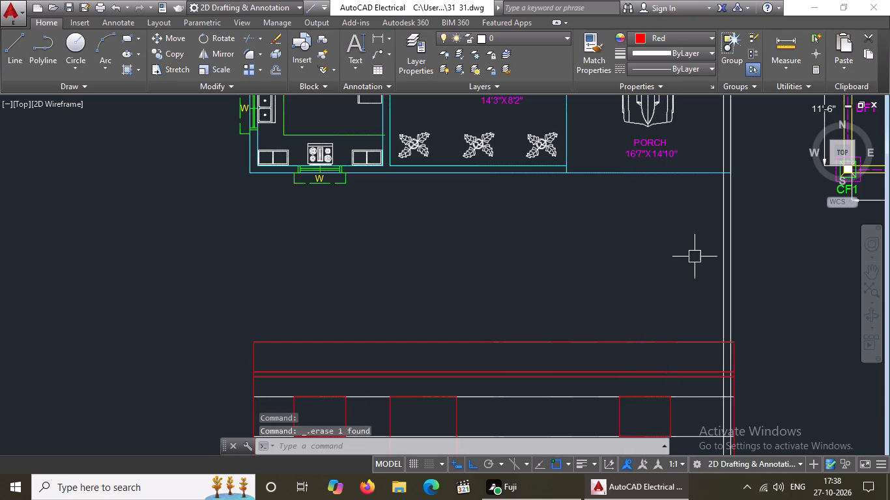
# Erase the two vertical projection lines of the house's right outer wall.
pyautogui.click(725, 258)
pyautogui.press('Delete')
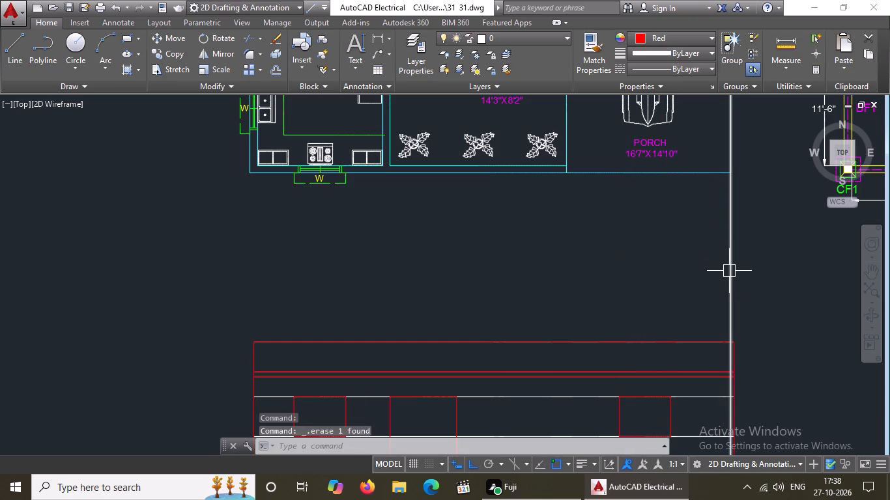
pyautogui.click(730, 268)
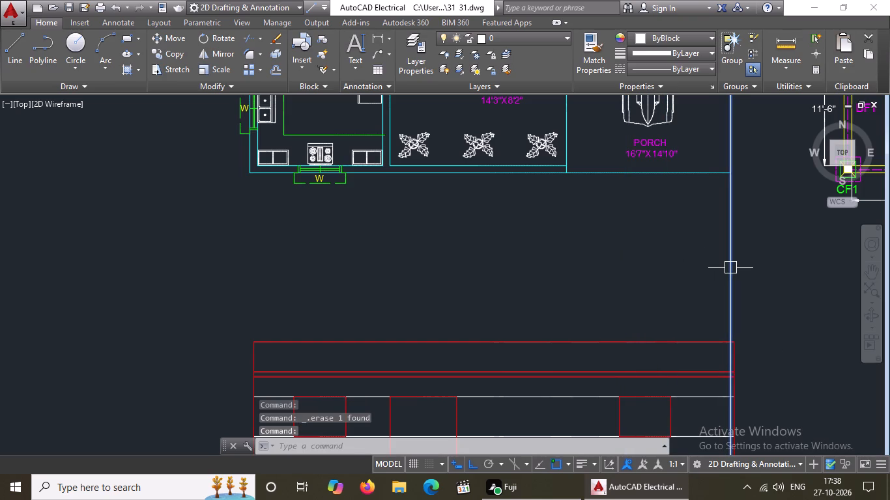
pyautogui.press('Delete')
# Erase the two white horizontal level lines at the head and sill of the elevation's windows.
pyautogui.scroll(-3, 728, 270)
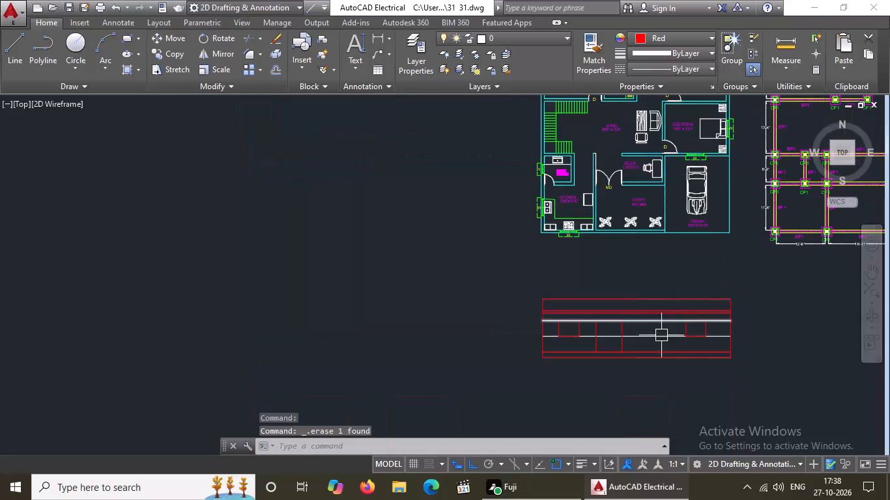
pyautogui.scroll(2, 664, 335)
pyautogui.click(659, 303)
pyautogui.press('Delete')
pyautogui.click(643, 345)
pyautogui.press('Delete')
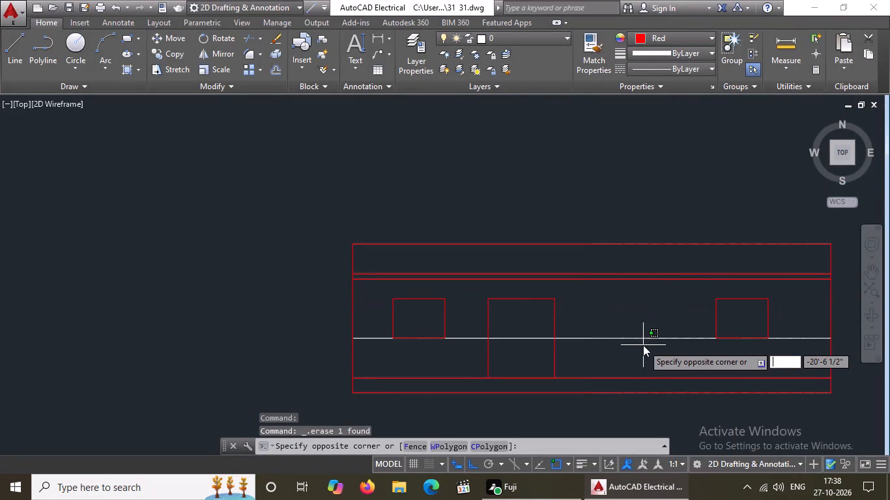
pyautogui.click(647, 330)
pyautogui.click(644, 336)
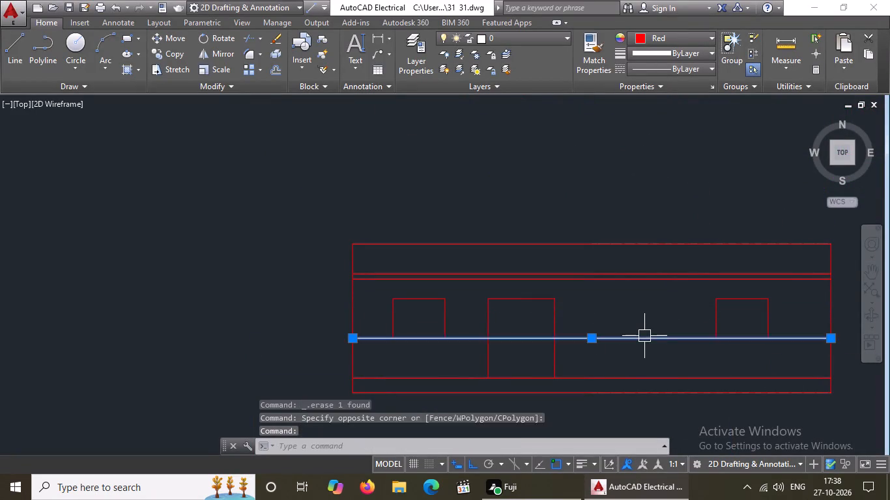
pyautogui.press('Delete')
# Move the whole red elevation straight up about 3'-10", closer to the ground floor plan.
pyautogui.scroll(-6, 640, 330)
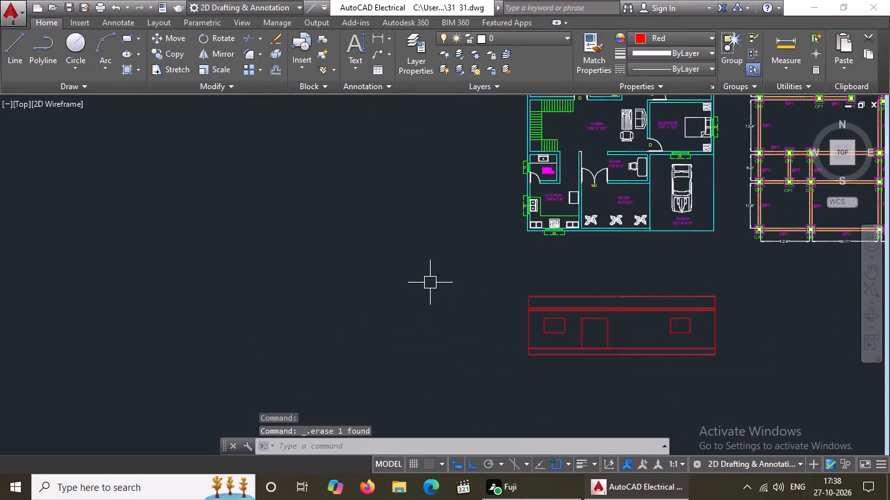
pyautogui.moveTo(435, 279); pyautogui.dragTo(447, 284)
pyautogui.click(811, 402)
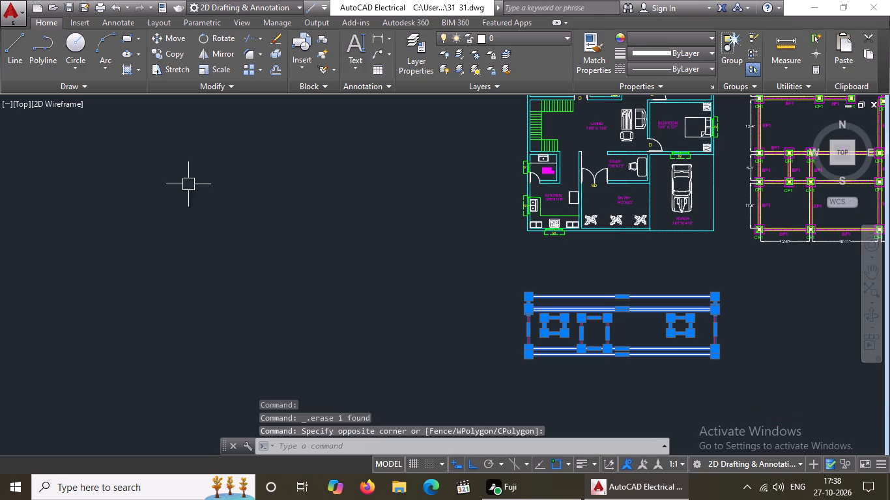
pyautogui.click(177, 36)
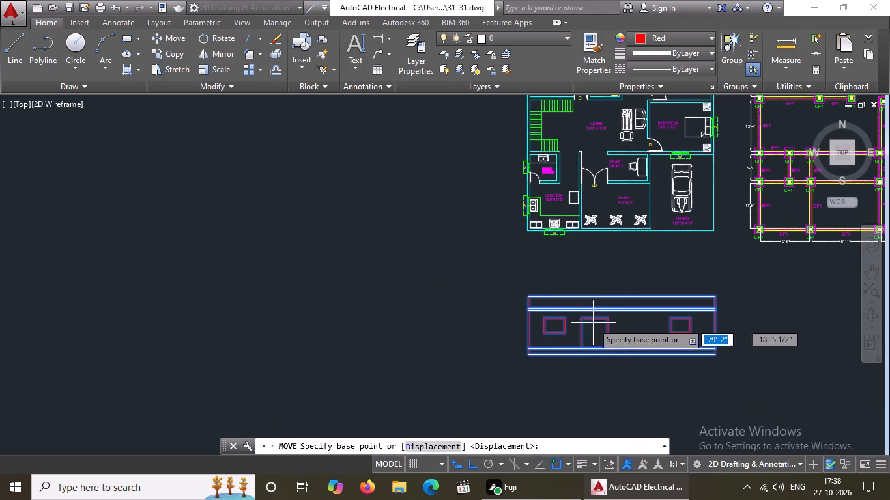
pyautogui.click(623, 336)
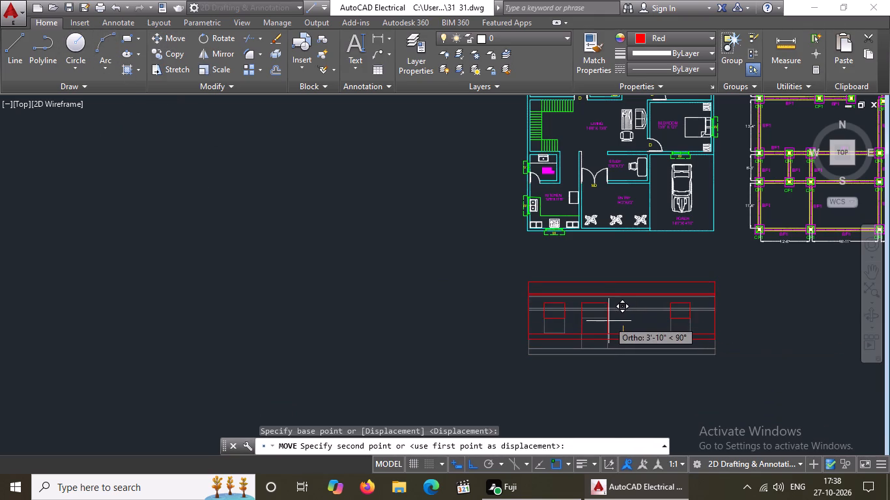
pyautogui.click(609, 321)
# Copy the GROUND FLOOR PLAN title straight down about 65'-9" into the gap just above the red elevation.
pyautogui.scroll(-1, 524, 331)
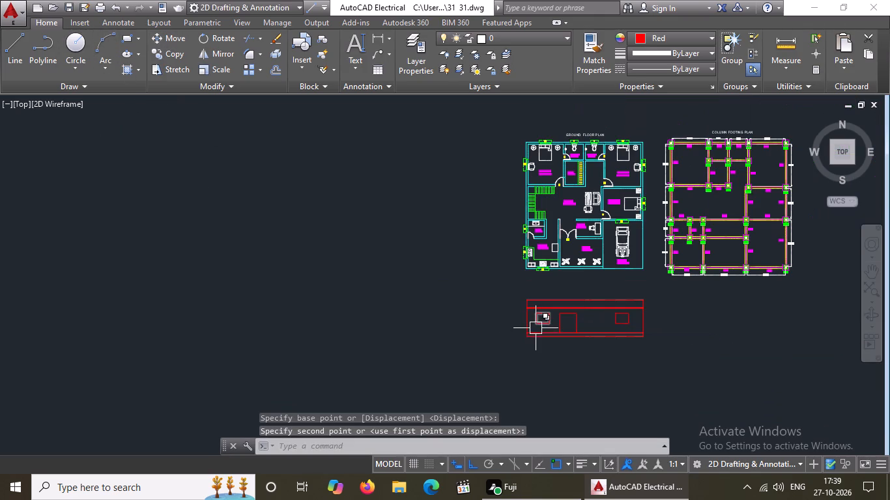
pyautogui.moveTo(526, 333); pyautogui.dragTo(461, 385, button='middle')
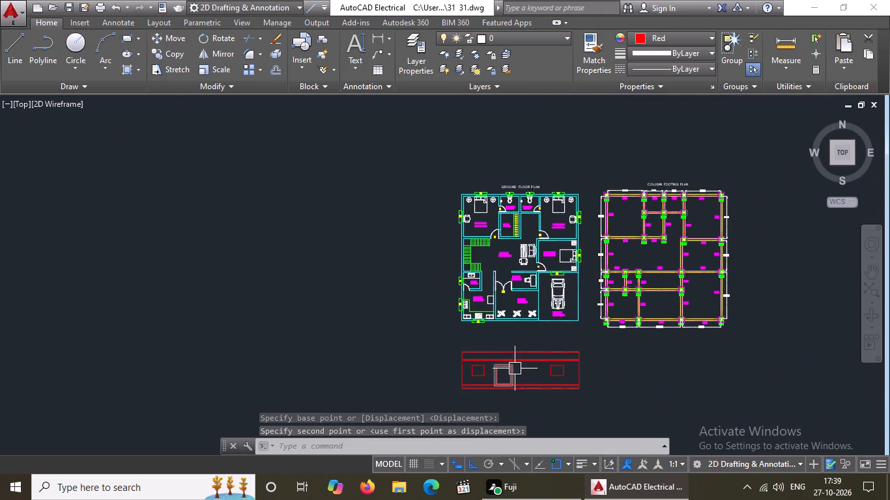
pyautogui.scroll(1, 515, 368)
pyautogui.scroll(-1, 478, 345)
pyautogui.scroll(2, 497, 166)
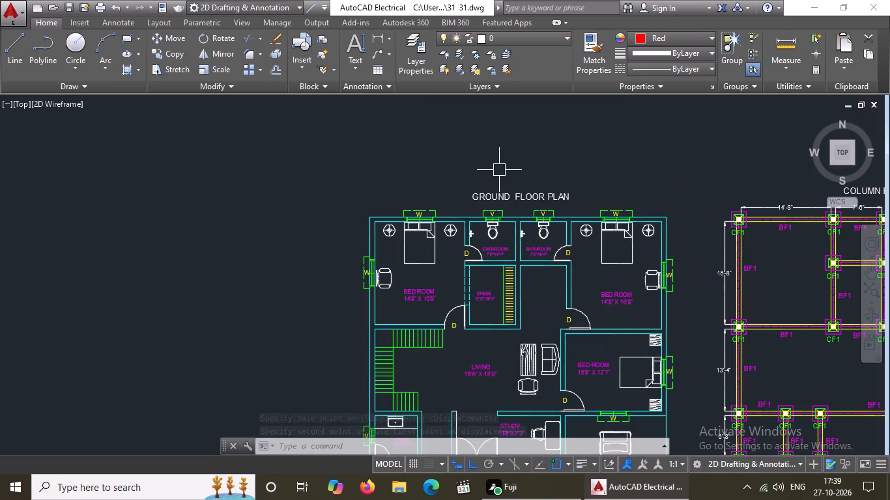
pyautogui.click(500, 190)
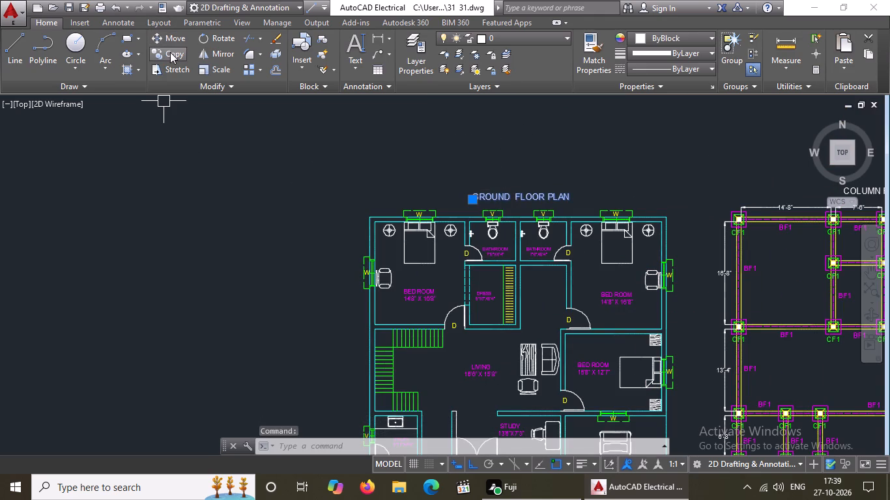
pyautogui.click(170, 52)
pyautogui.click(511, 199)
pyautogui.scroll(-2, 499, 301)
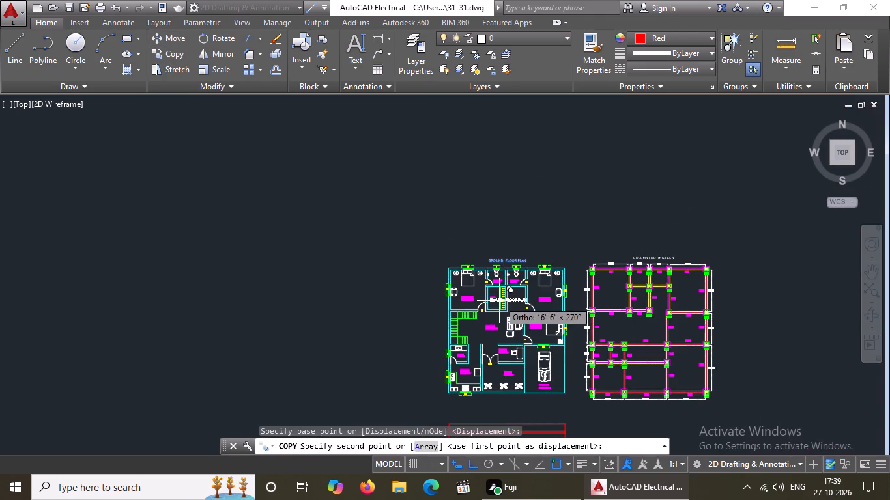
pyautogui.scroll(-5, 504, 390)
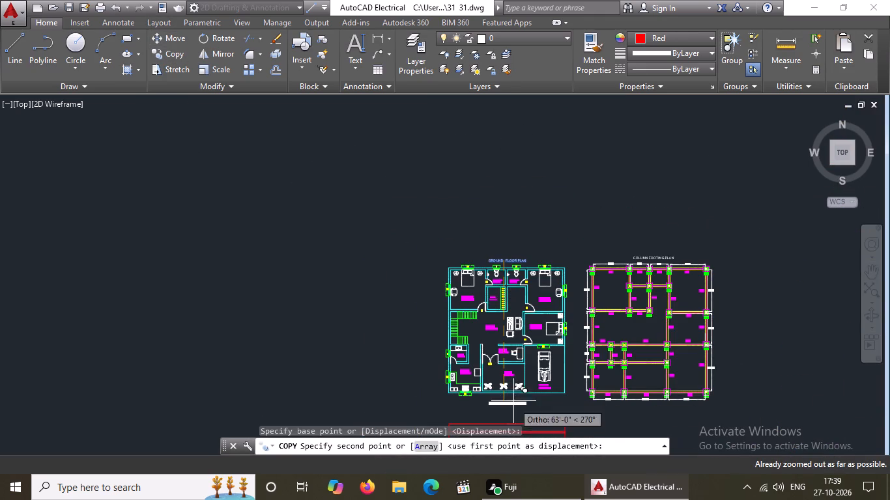
pyautogui.moveTo(515, 389); pyautogui.dragTo(524, 353, button='middle')
pyautogui.scroll(2, 515, 397)
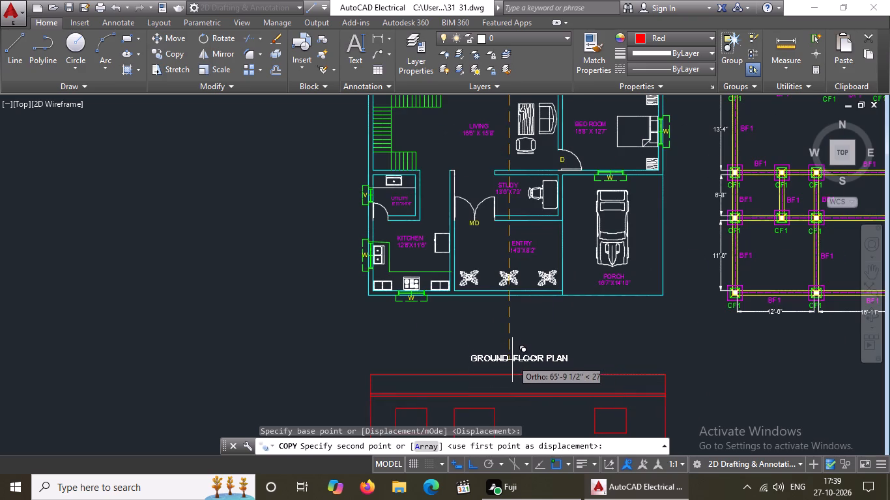
pyautogui.click(512, 360)
pyautogui.press('Escape')
# Change the copied title's text above the elevation to ELEVATION.
pyautogui.doubleClick(562, 358)
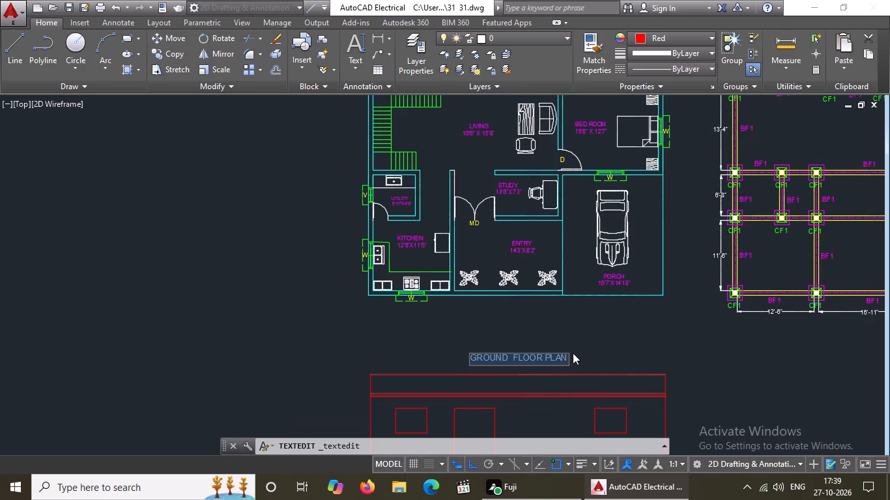
pyautogui.press('BackSpace')
pyautogui.press('BackSpace')
pyautogui.press('BackSpace')
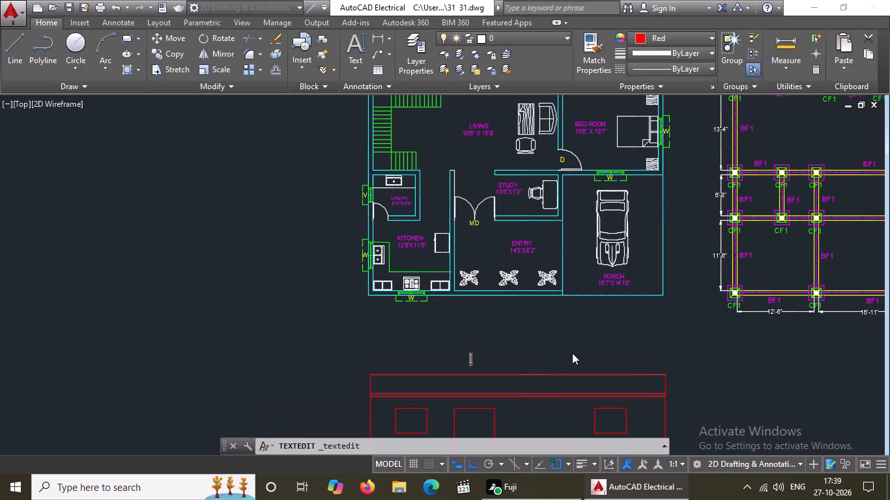
pyautogui.press('e')
pyautogui.write('LEVATION')
pyautogui.click(417, 352)
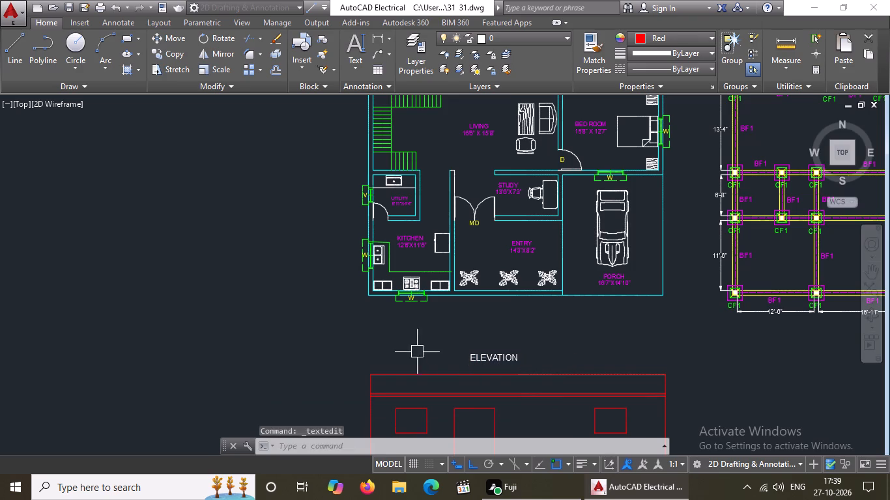
# Shift the ELEVATION title slightly to the right so it sits centred over the elevation.
pyautogui.click(491, 355)
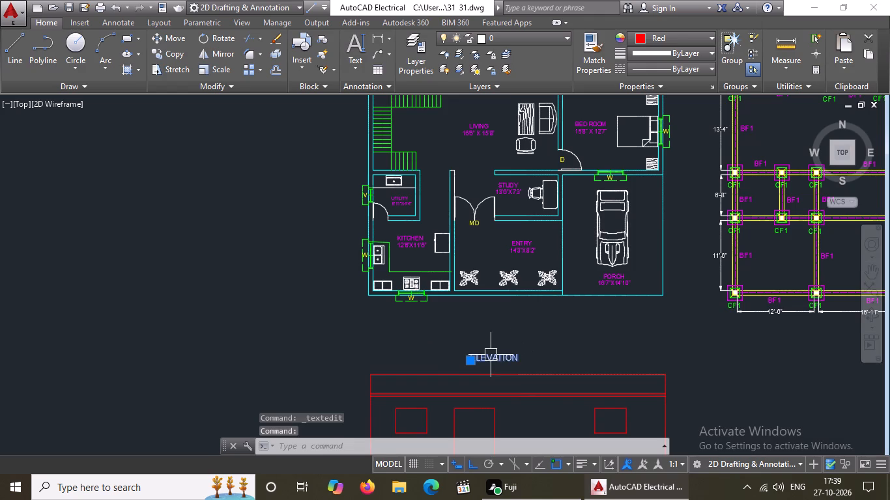
pyautogui.click(474, 361)
pyautogui.click(496, 359)
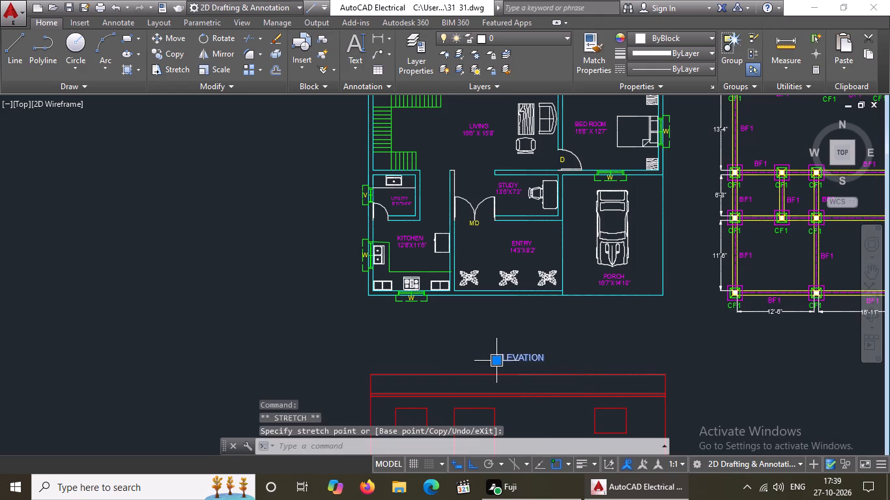
pyautogui.press('Escape')
# Draw a red line across the door's base between the bottom corners of the door rectangle.
pyautogui.scroll(-2, 498, 329)
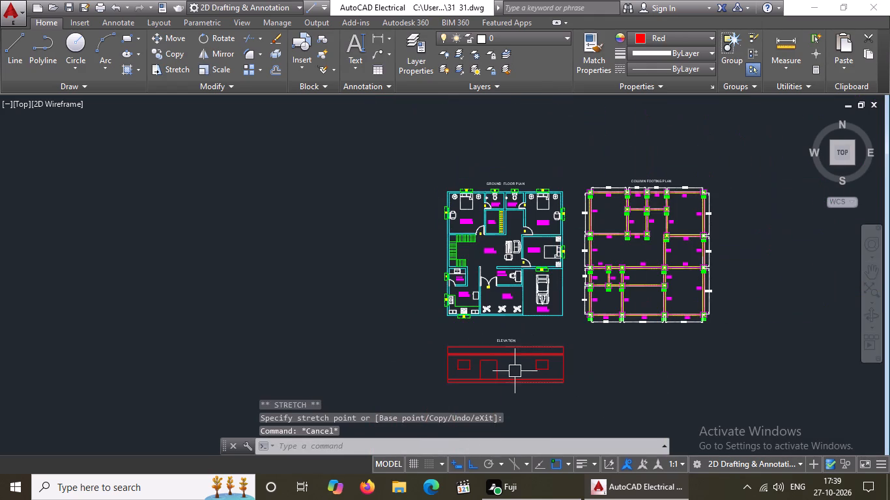
pyautogui.scroll(4, 510, 372)
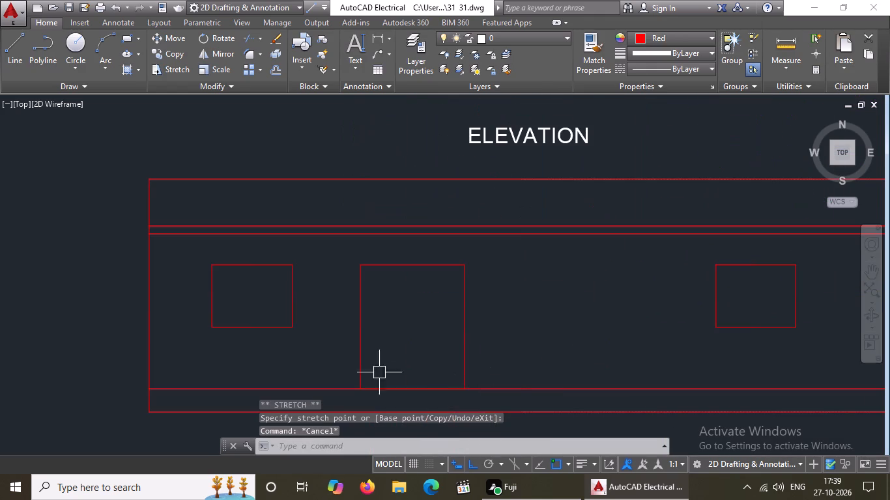
pyautogui.scroll(-2, 447, 356)
pyautogui.scroll(1, 446, 396)
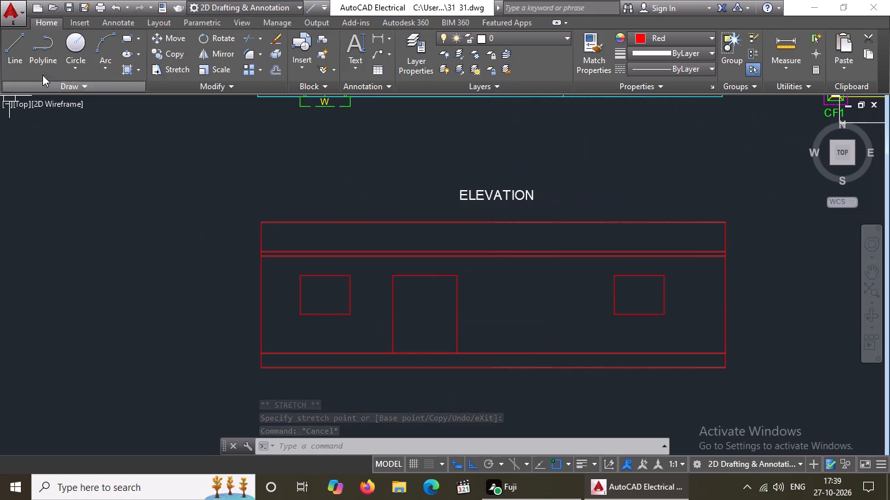
pyautogui.click(6, 47)
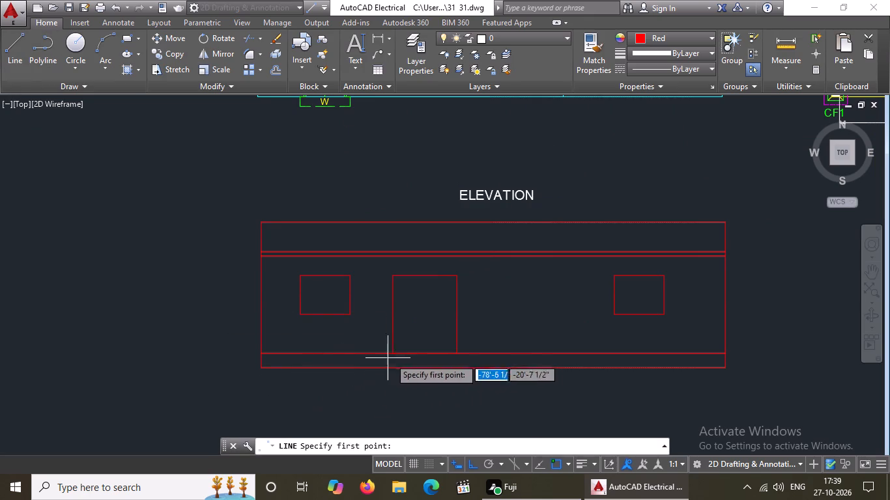
pyautogui.click(394, 352)
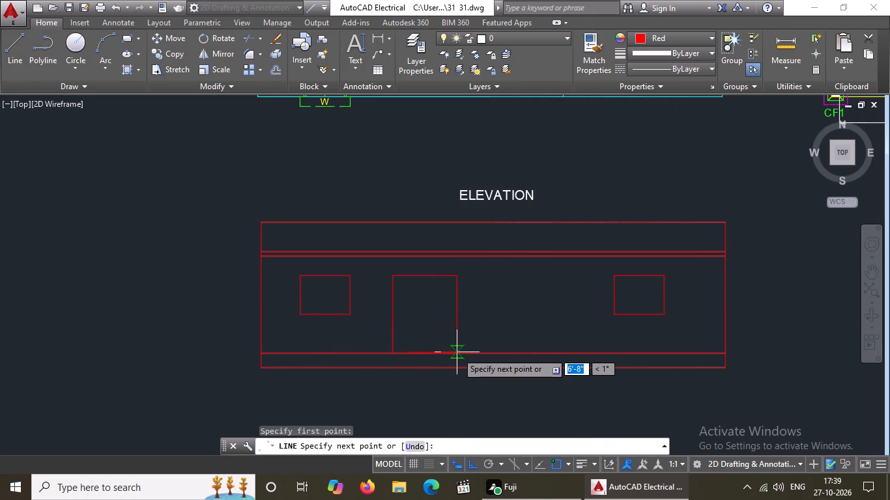
pyautogui.scroll(2, 455, 355)
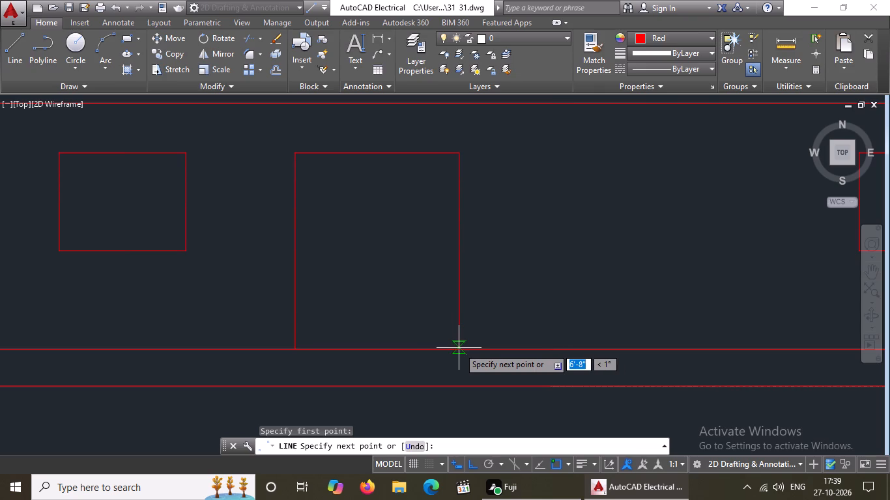
pyautogui.click(458, 350)
pyautogui.press('Escape')
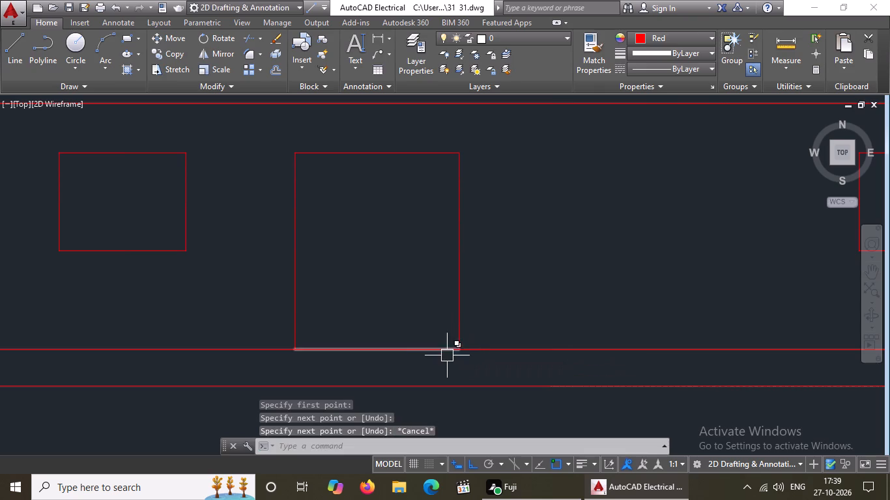
# Offset the door's base line 9" downward into the plinth band.
pyautogui.moveTo(269, 330); pyautogui.dragTo(278, 332)
pyautogui.click(475, 364)
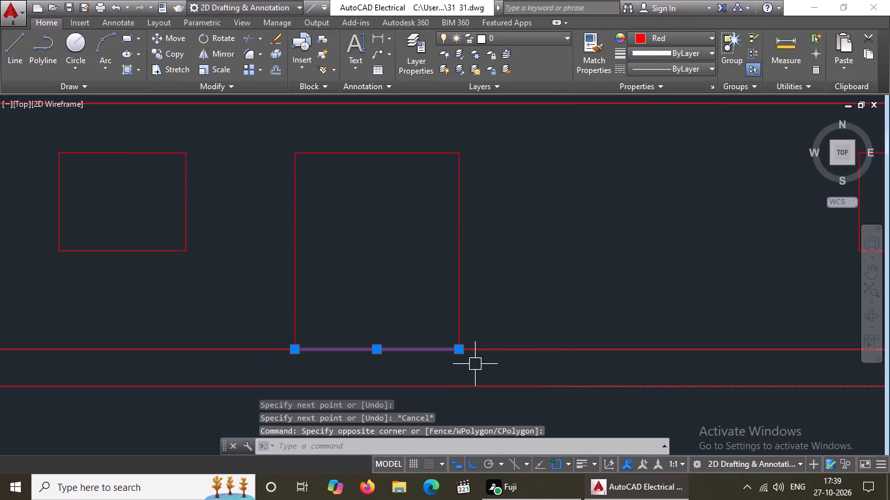
pyautogui.press('o')
pyautogui.press('Return')
pyautogui.press('9')
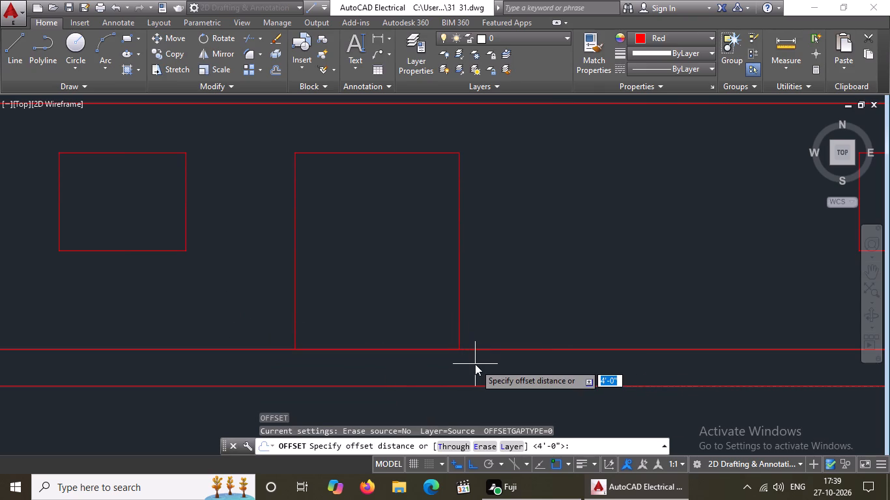
pyautogui.hotkey('shift', '"')
pyautogui.press('Return')
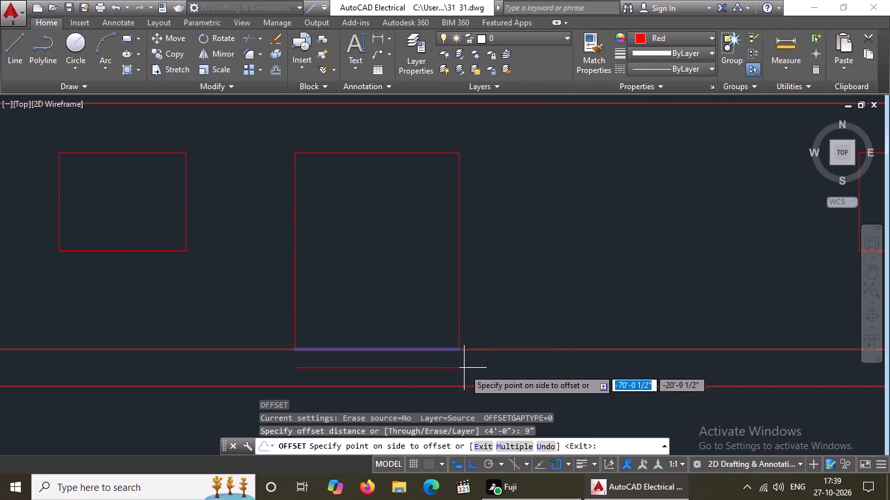
pyautogui.click(463, 375)
pyautogui.press('Escape')
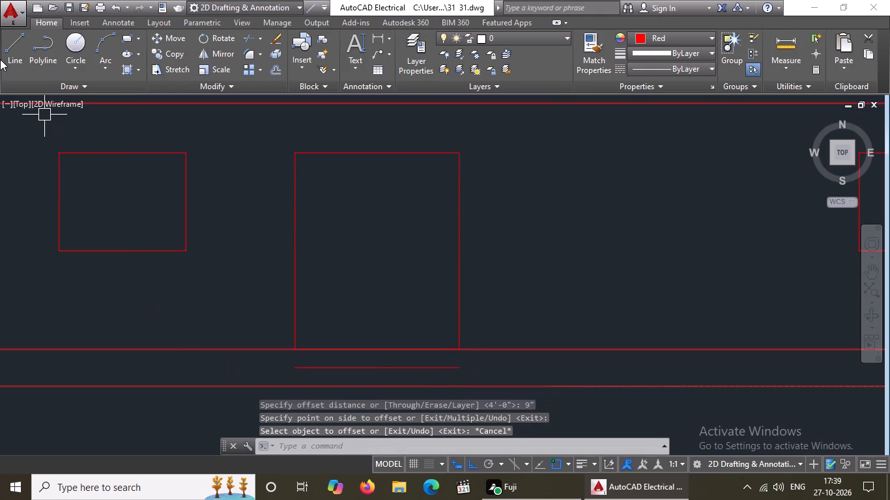
# Draw two vertical lines from the door's bottom corners down through the plinth band, slightly past its bottom line.
pyautogui.click(11, 51)
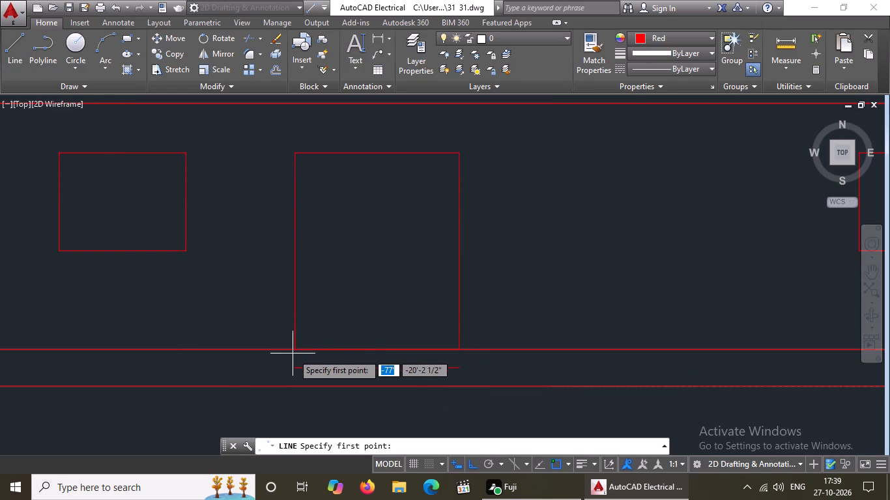
pyautogui.click(294, 348)
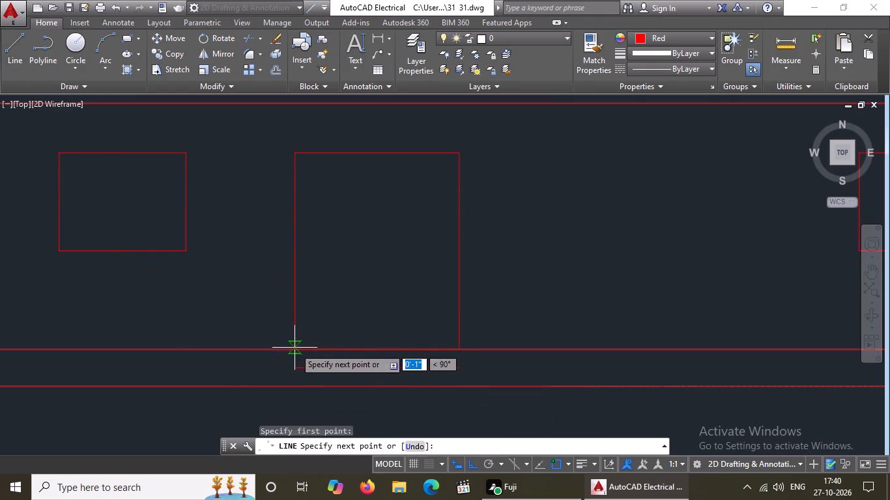
pyautogui.scroll(2, 296, 389)
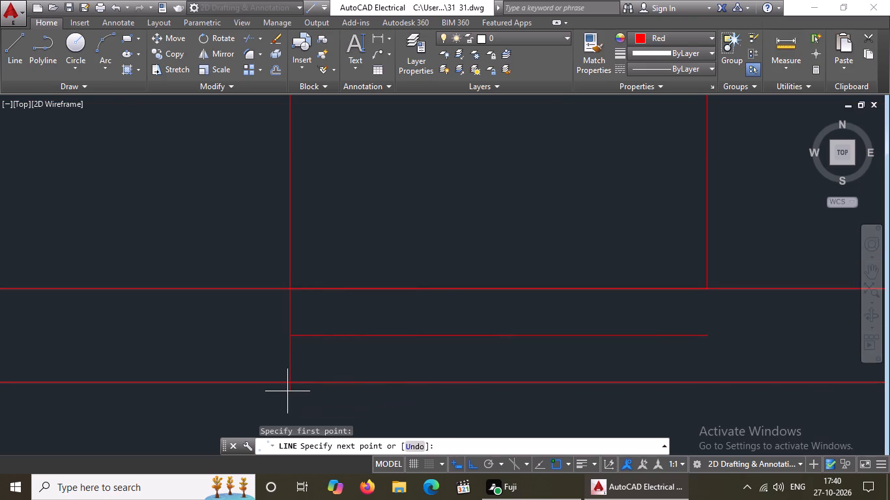
pyautogui.click(287, 391)
pyautogui.press('Escape')
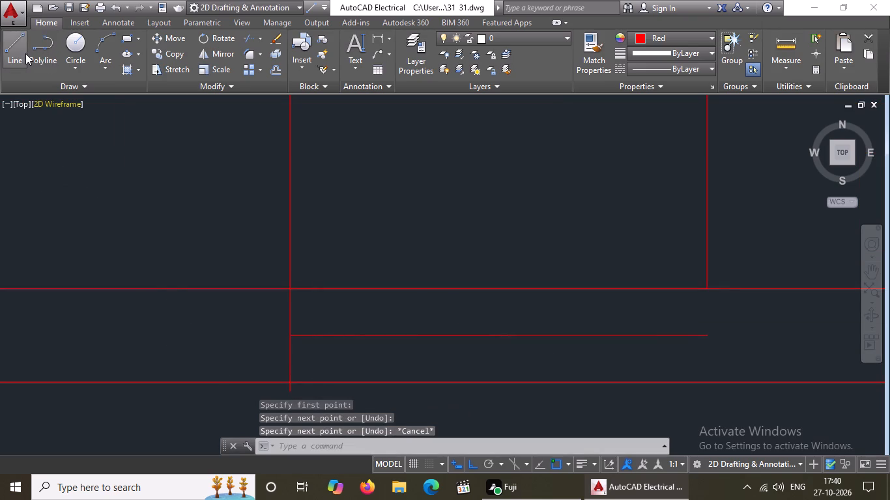
pyautogui.click(25, 53)
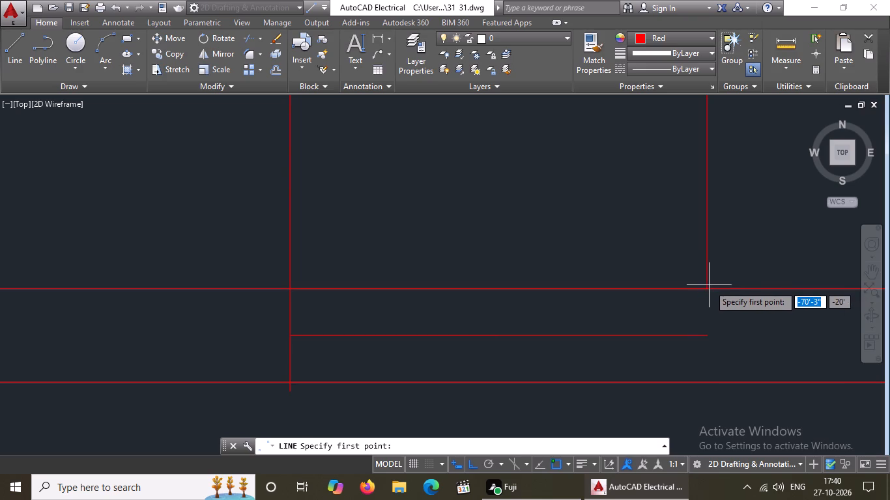
pyautogui.click(707, 289)
pyautogui.scroll(-2, 680, 357)
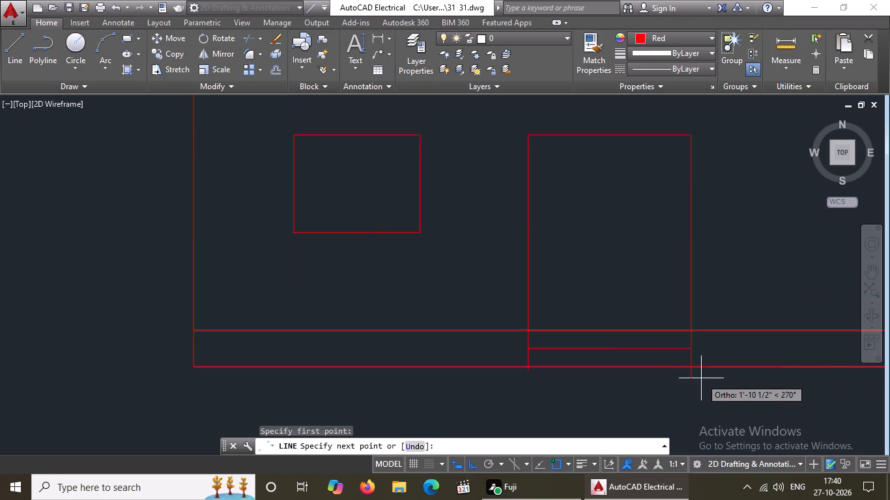
pyautogui.scroll(2, 689, 376)
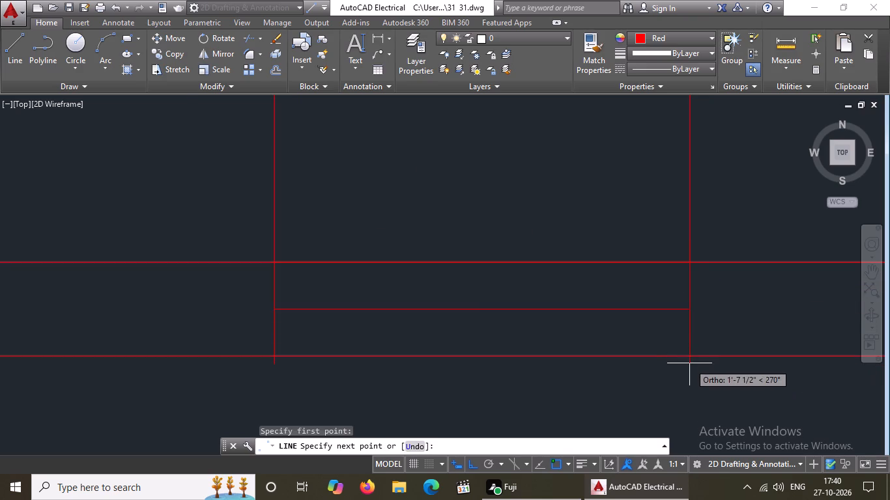
pyautogui.click(689, 363)
pyautogui.press('Escape')
# Trim the ends of both vertical step lines that stick out below the plinth's bottom line.
pyautogui.write('TR')
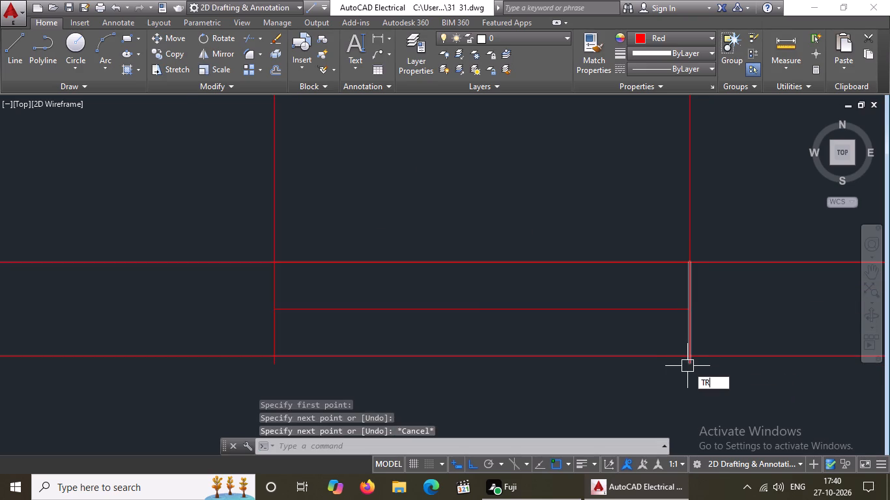
pyautogui.press('space')
pyautogui.press('space')
pyautogui.click(689, 365)
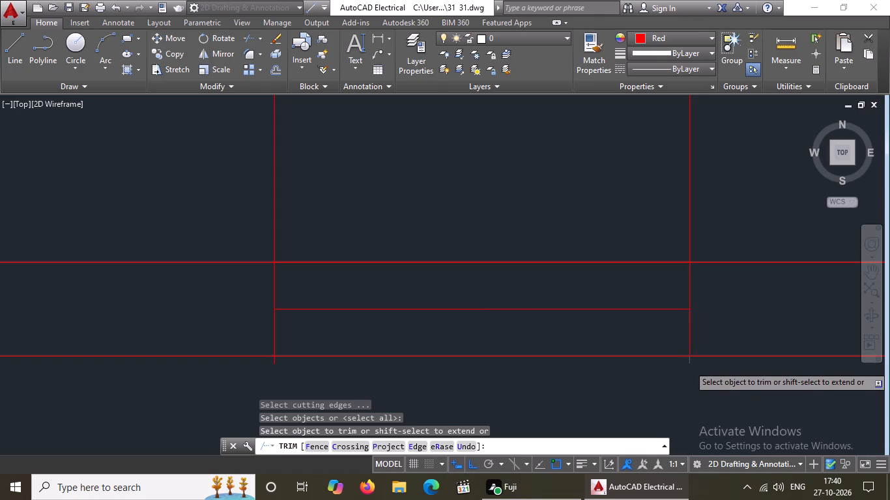
pyautogui.click(276, 366)
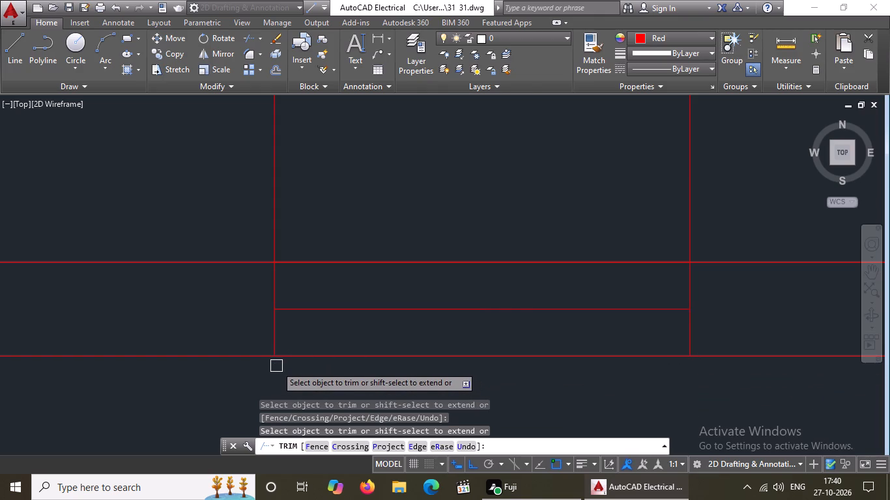
pyautogui.scroll(-4, 313, 364)
pyautogui.press('Escape')
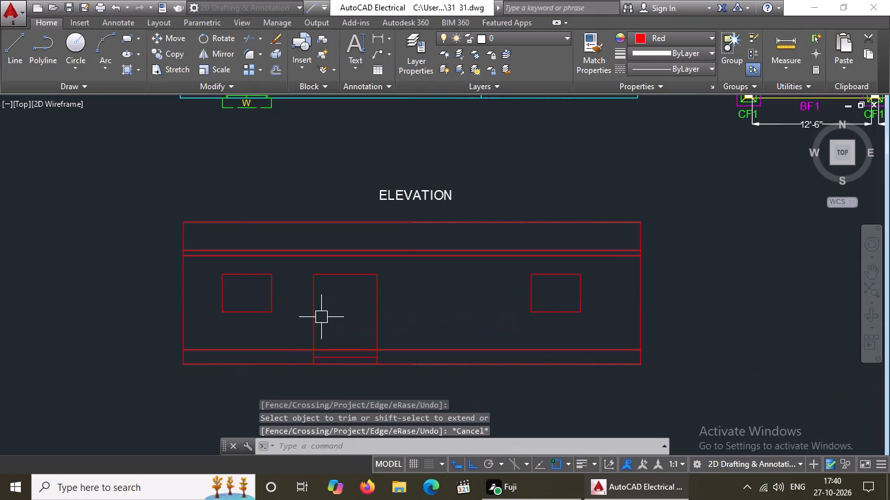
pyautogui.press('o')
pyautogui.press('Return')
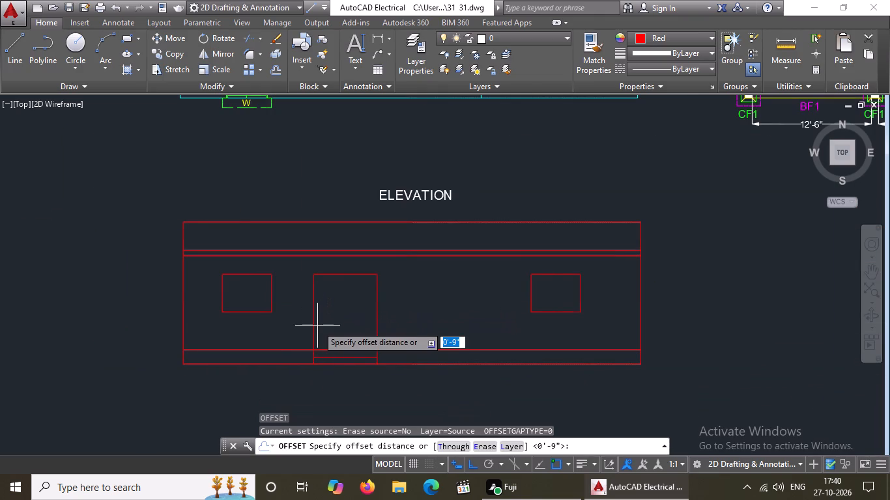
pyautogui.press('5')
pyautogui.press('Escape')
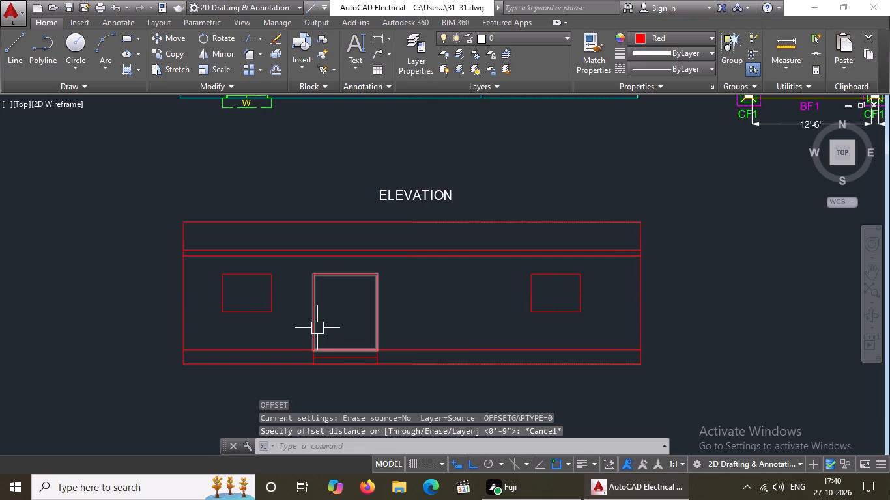
# Offset both window rectangles 4" outward and the door rectangle 4" inward to form their frames.
pyautogui.press('o')
pyautogui.press('Return')
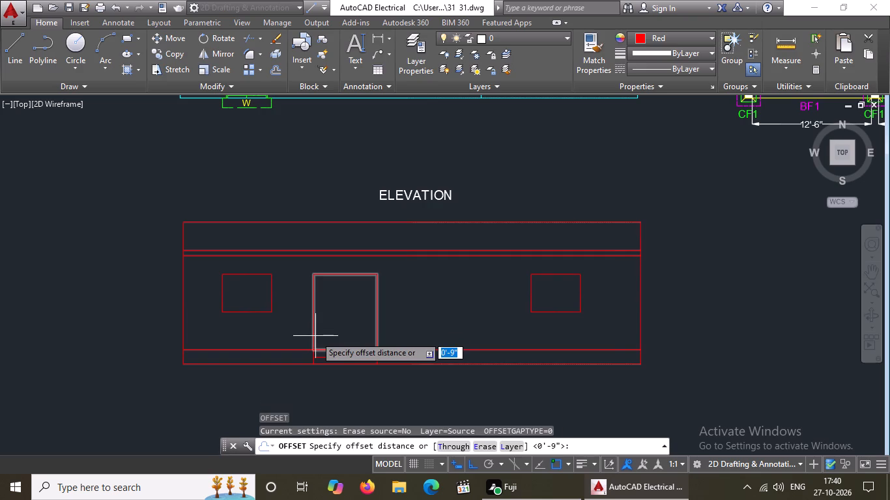
pyautogui.press('4')
pyautogui.hotkey('shift', '"')
pyautogui.press('Return')
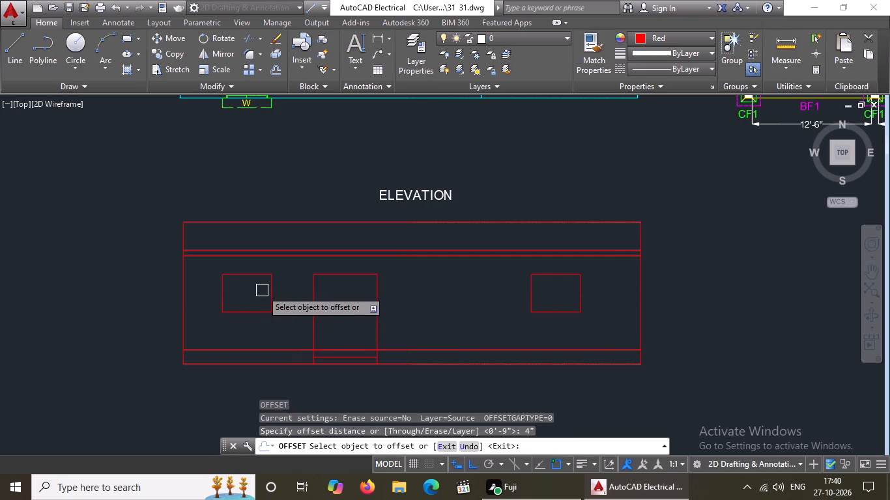
pyautogui.moveTo(267, 286); pyautogui.dragTo(259, 290)
pyautogui.click(211, 303)
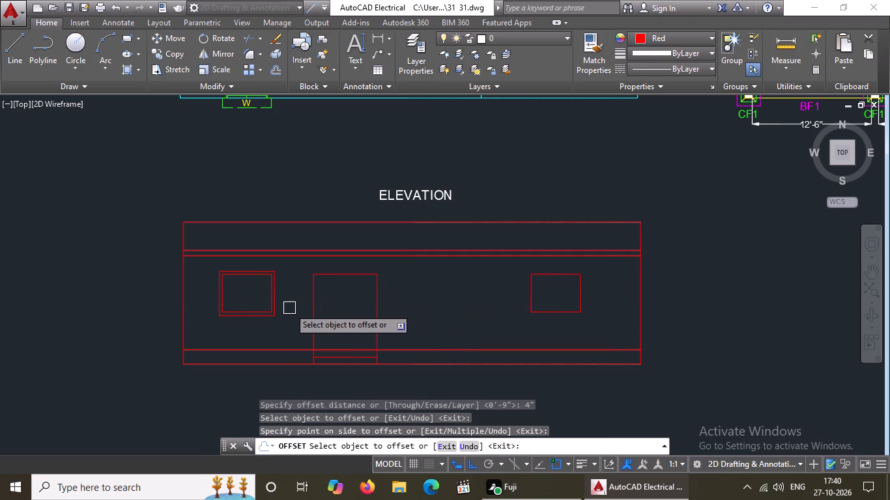
pyautogui.click(527, 294)
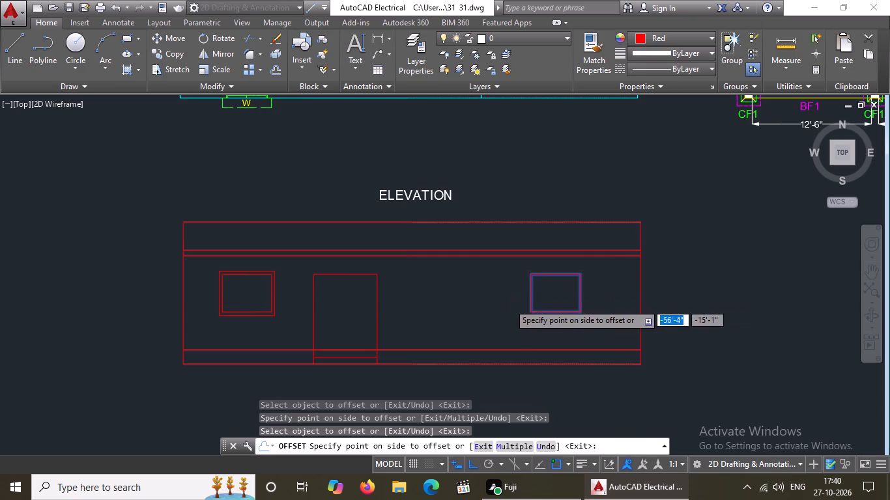
pyautogui.click(509, 303)
pyautogui.click(375, 303)
pyautogui.click(354, 314)
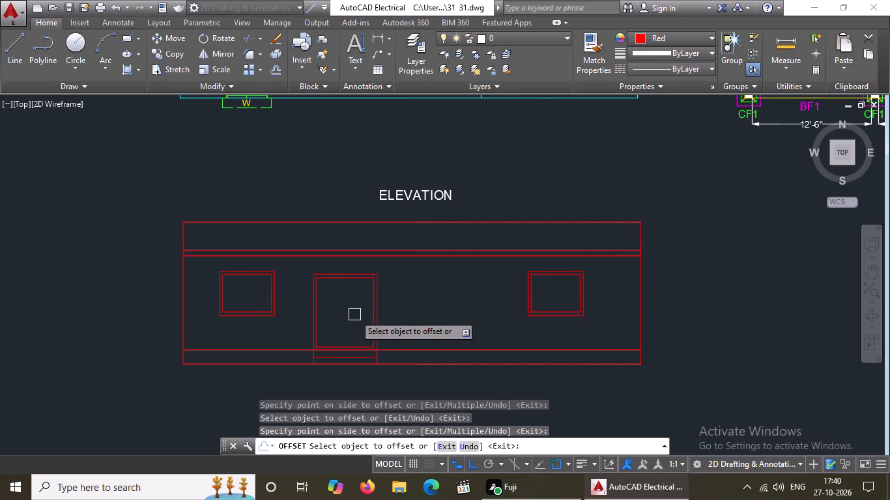
pyautogui.press('Escape')
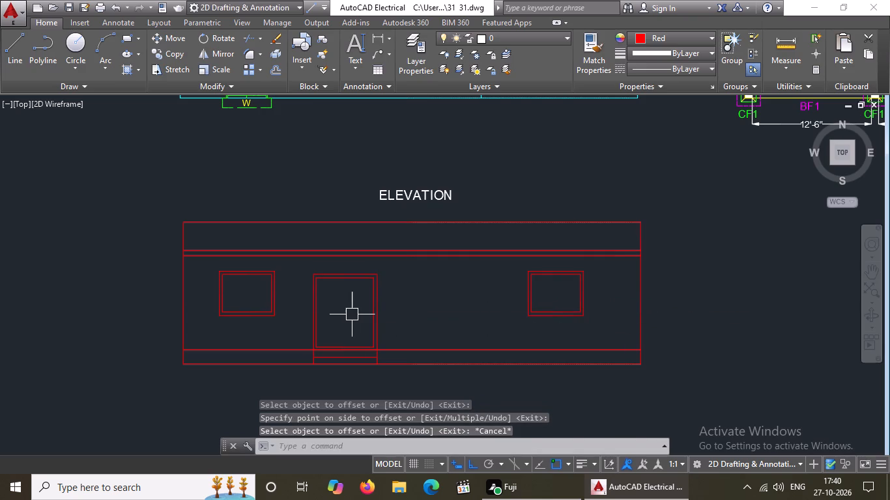
pyautogui.press('Escape')
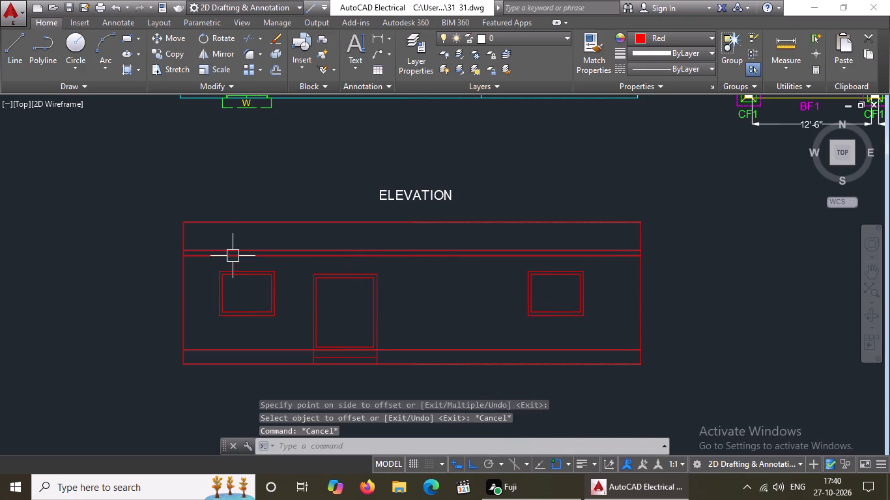
pyautogui.press('Escape')
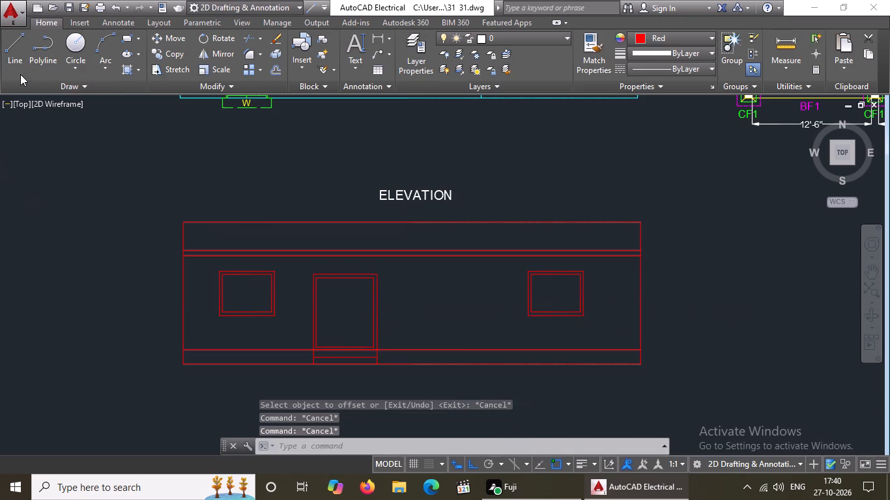
# Draw a line from the parapet's top-left corner 1' inward along the top edge and straight down to the slab's upper line.
pyautogui.click(8, 40)
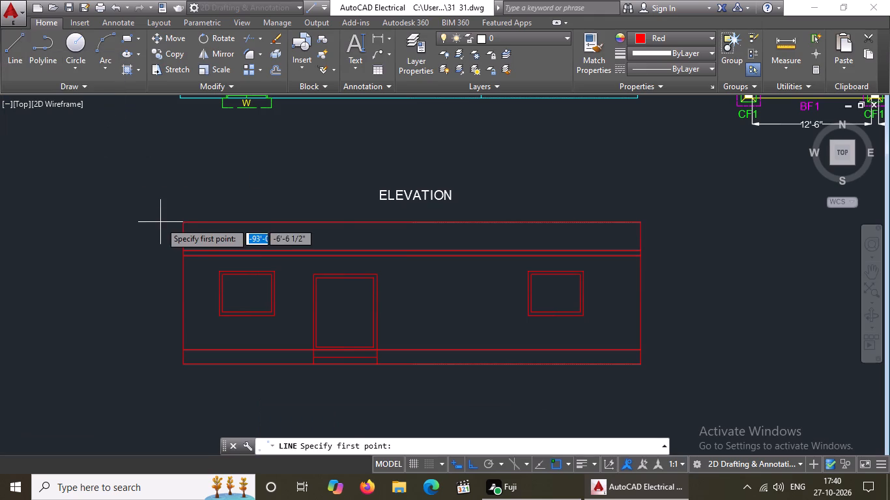
pyautogui.click(182, 221)
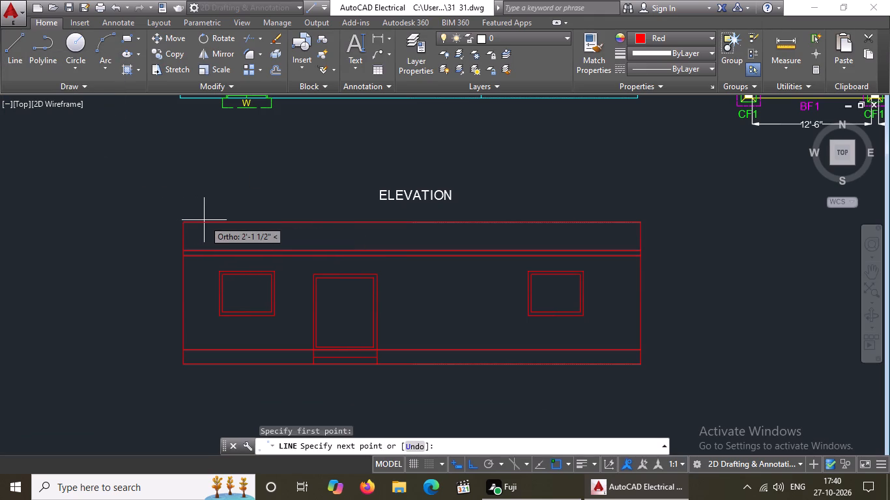
pyautogui.press('5')
pyautogui.hotkey('shift', '"')
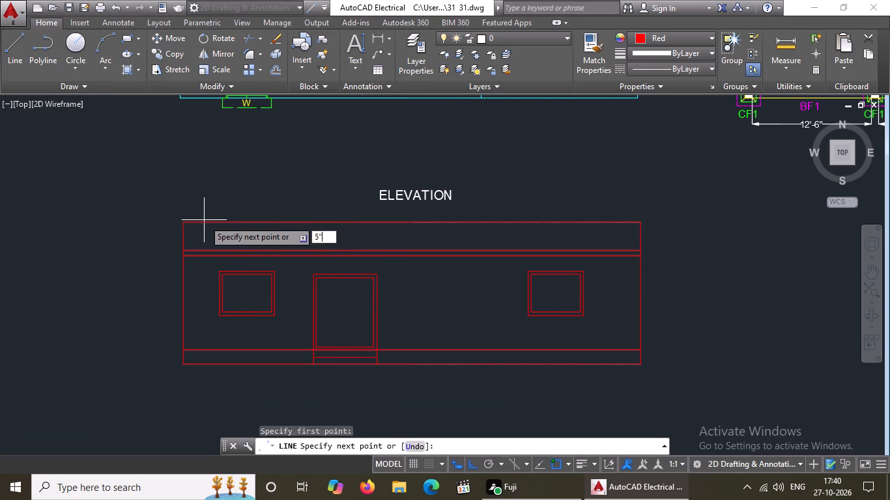
pyautogui.press('Return')
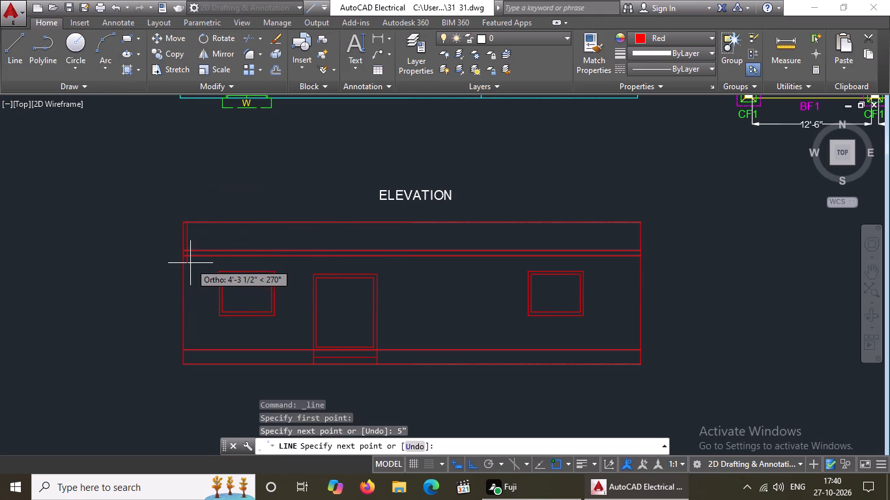
pyautogui.hotkey('ctrl', 'z')
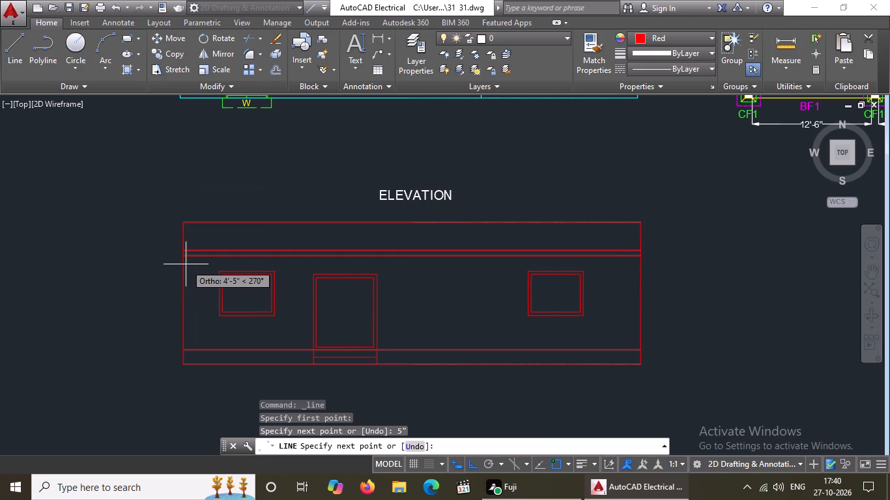
pyautogui.write("1'")
pyautogui.press('Return')
pyautogui.scroll(2, 199, 251)
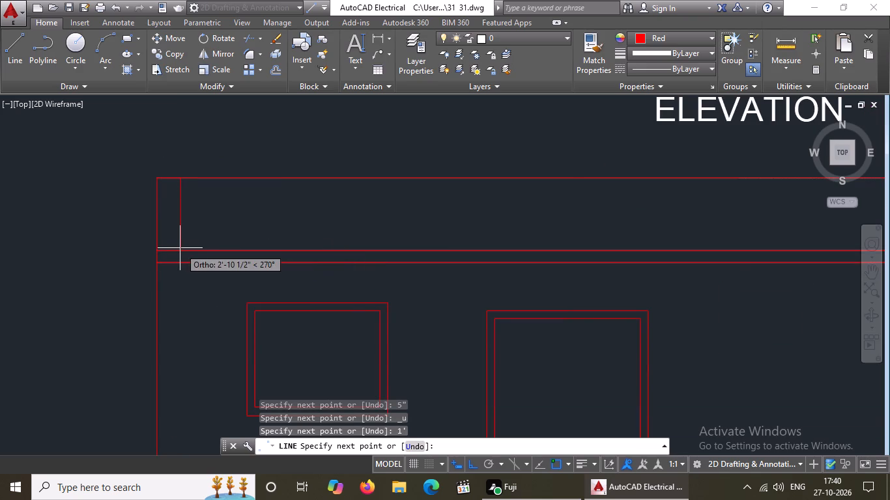
pyautogui.click(179, 253)
pyautogui.press('Escape')
pyautogui.scroll(-3, 180, 253)
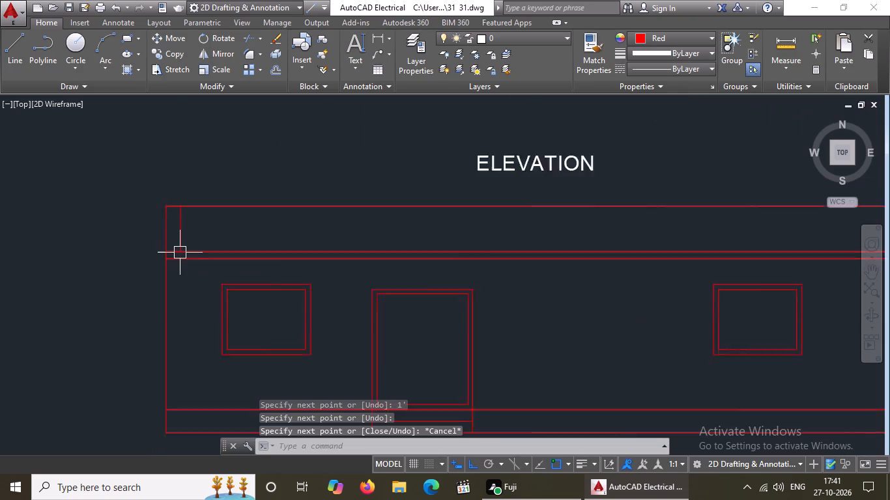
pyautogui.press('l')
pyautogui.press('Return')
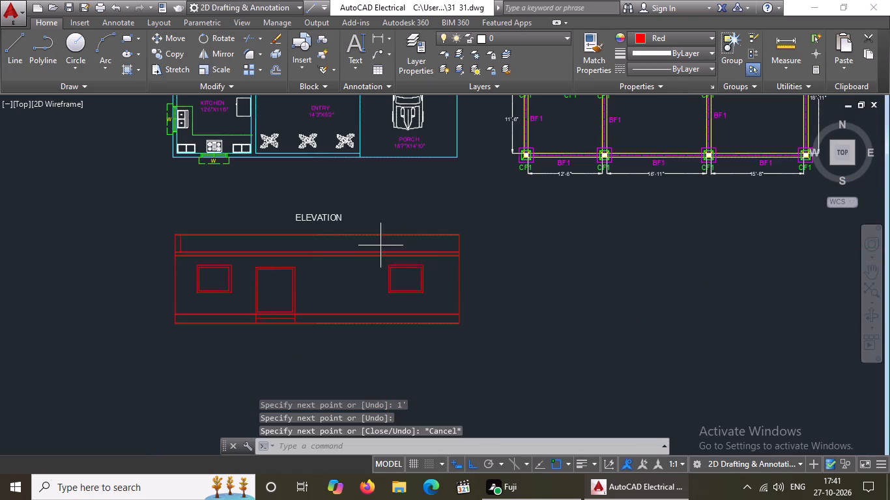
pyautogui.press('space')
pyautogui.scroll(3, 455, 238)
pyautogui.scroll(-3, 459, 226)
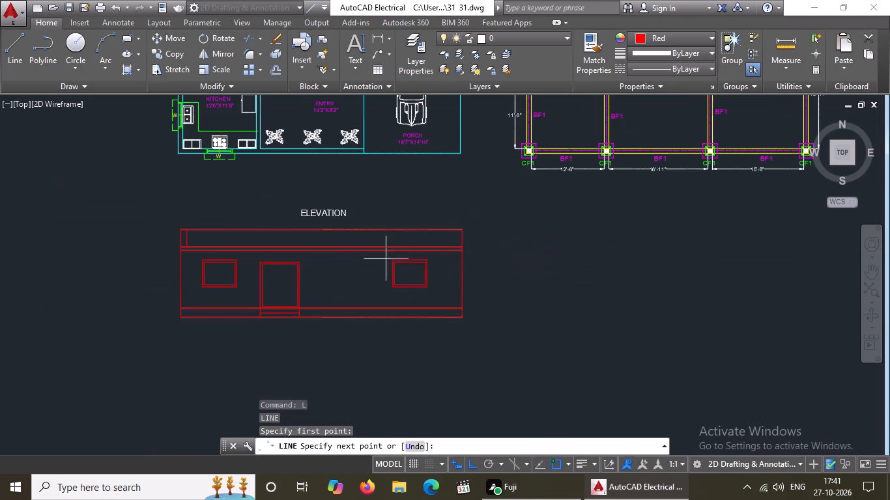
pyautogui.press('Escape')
# Draw a line from the parapet's top-right corner 1' inward along the top edge and straight down to the slab's upper line.
pyautogui.press('l')
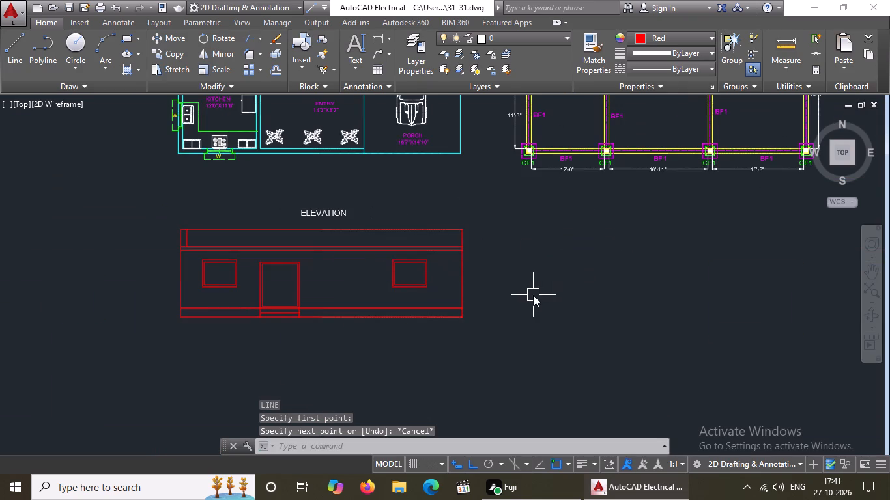
pyautogui.press('Return')
pyautogui.scroll(2, 449, 221)
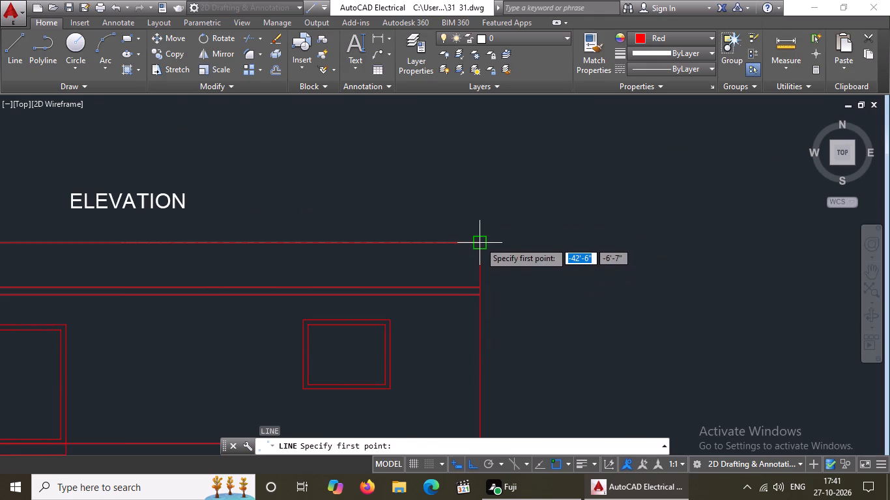
pyautogui.click(480, 241)
pyautogui.press('5')
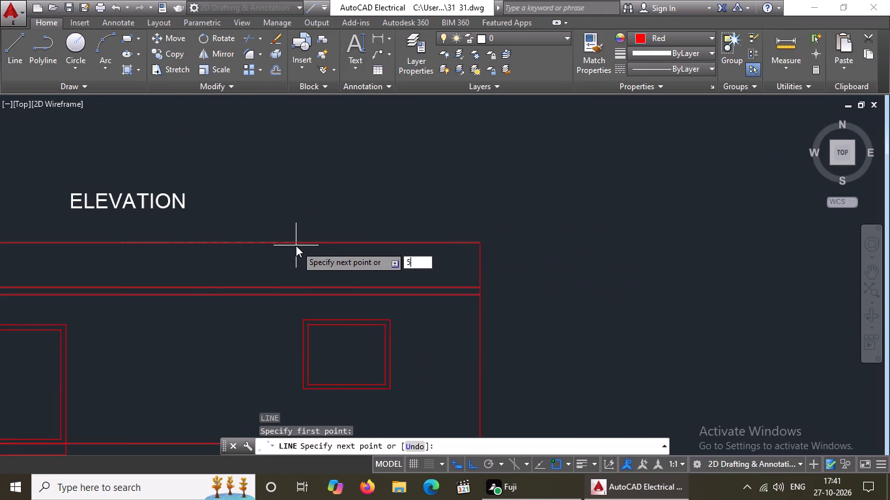
pyautogui.hotkey('shift', '"')
pyautogui.press('Return')
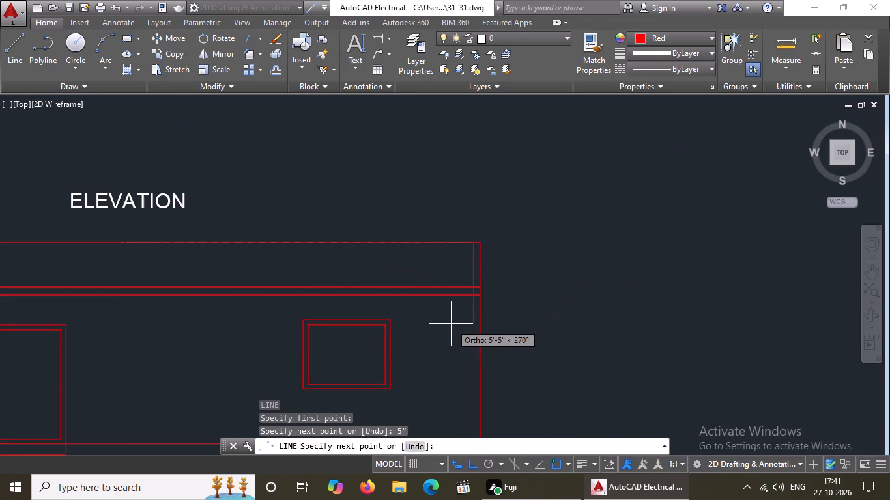
pyautogui.hotkey('ctrl', 'z')
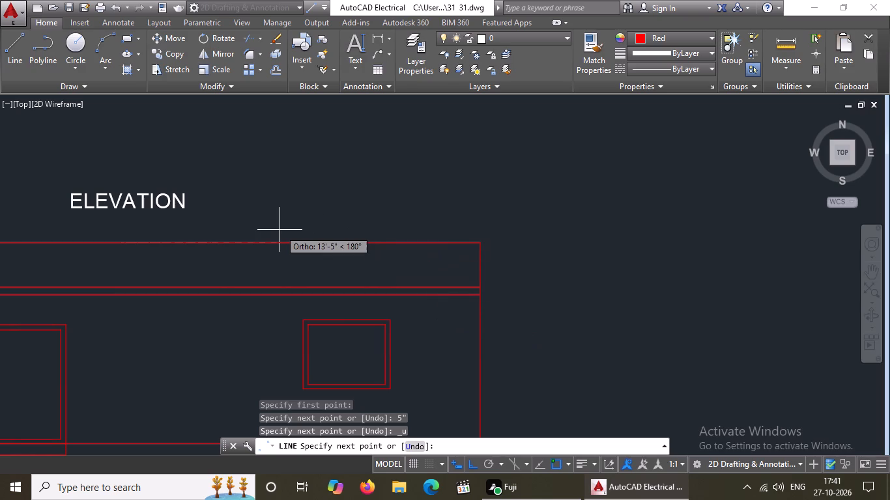
pyautogui.write("1'")
pyautogui.press('Return')
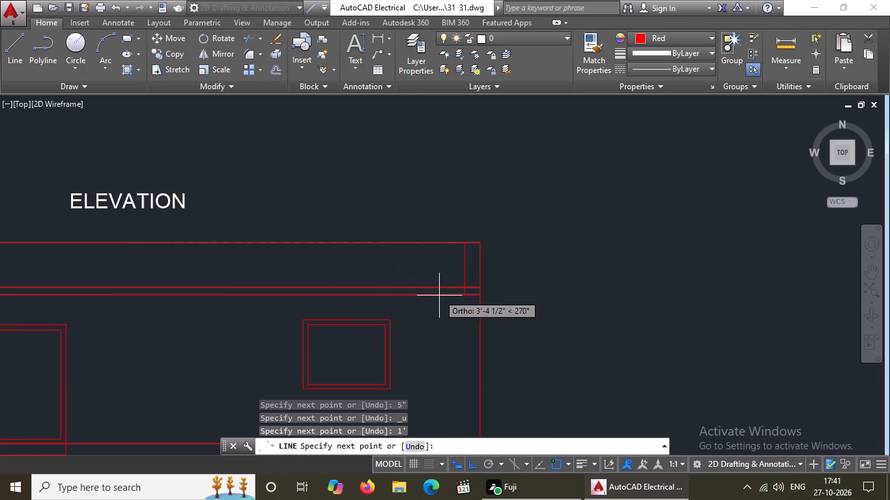
pyautogui.scroll(2, 470, 286)
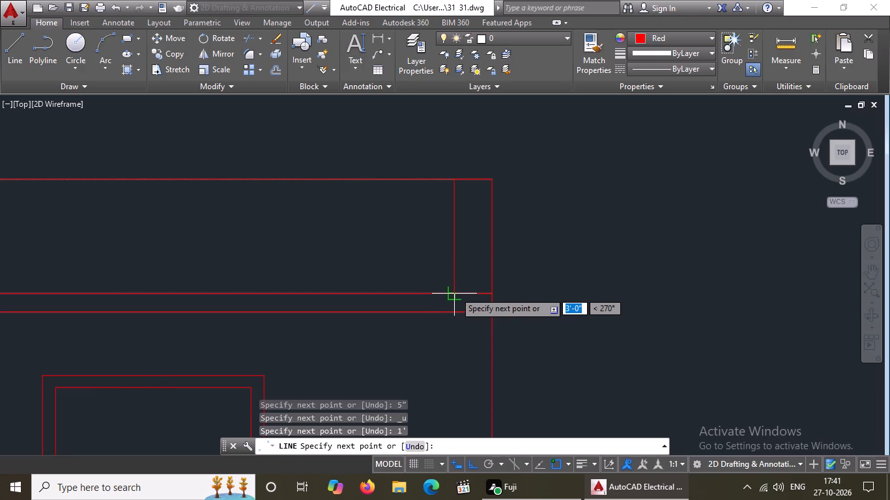
pyautogui.click(455, 292)
pyautogui.scroll(-3, 480, 298)
pyautogui.press('Escape')
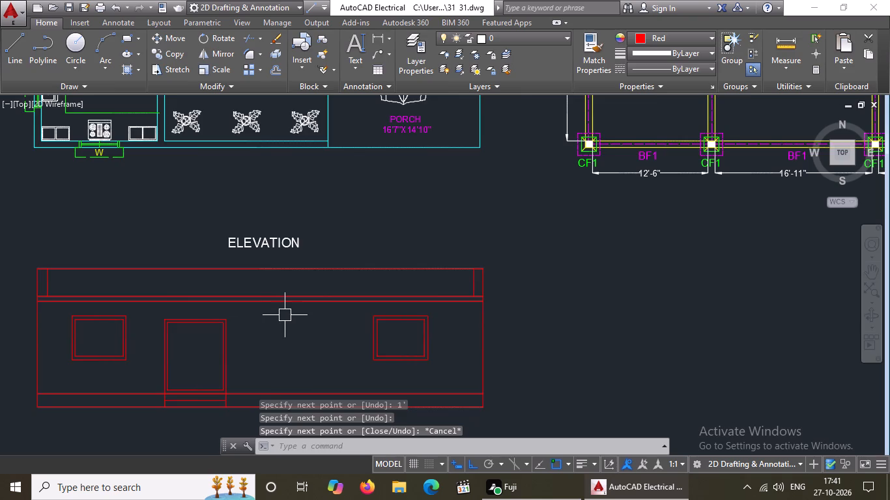
# Draw 5' horizontal ground lines outward from the bottom-left and bottom-right corners of the elevation's plinth.
pyautogui.scroll(-1, 283, 315)
pyautogui.scroll(2, 228, 357)
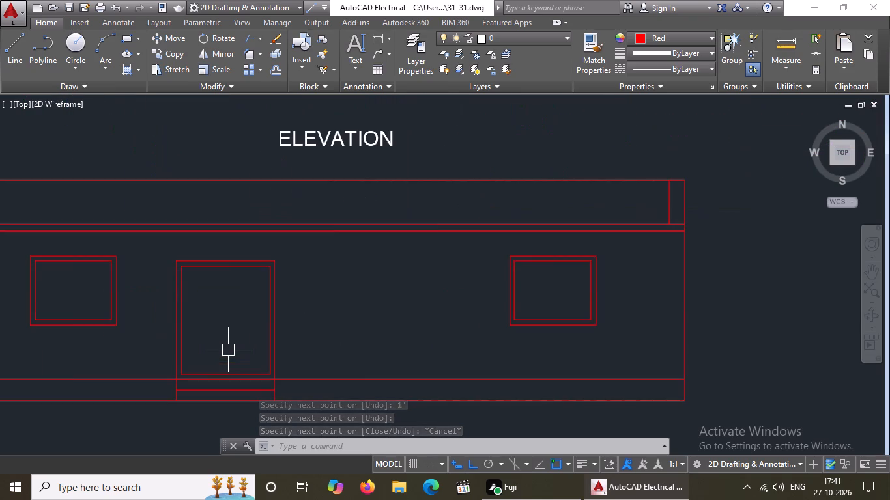
pyautogui.scroll(-1, 233, 343)
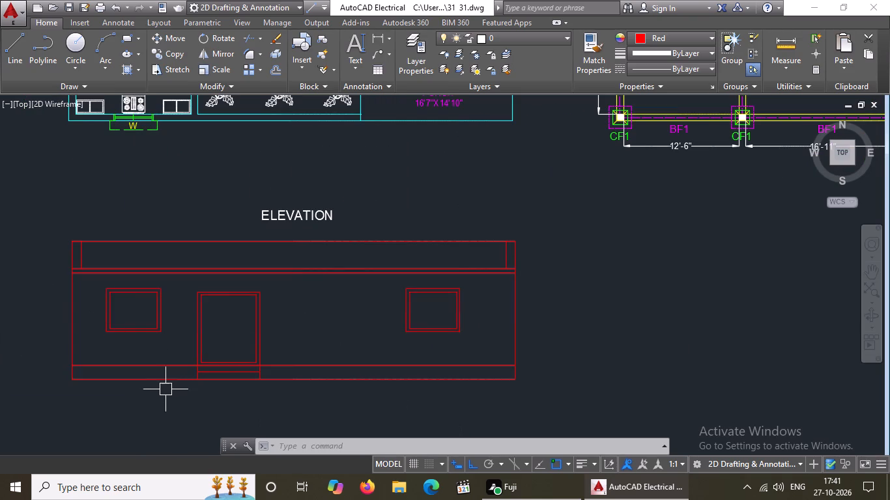
pyautogui.click(12, 52)
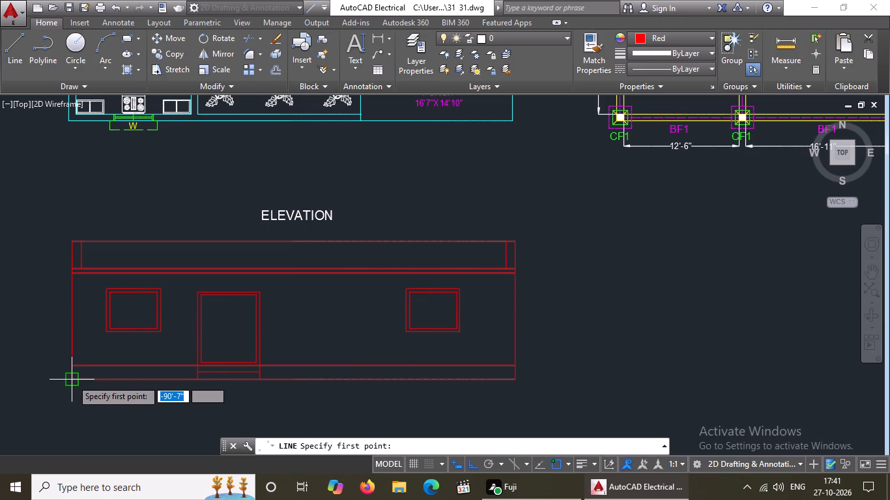
pyautogui.moveTo(72, 380); pyautogui.dragTo(59, 383)
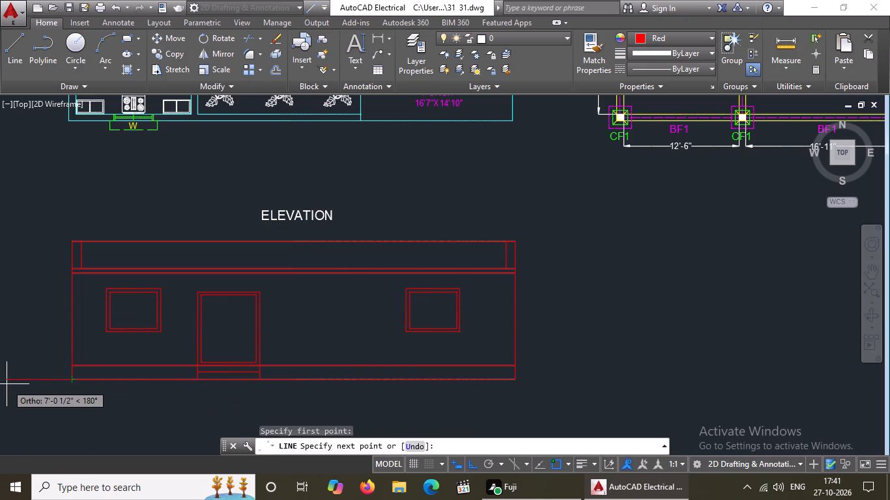
pyautogui.write("5'")
pyautogui.press('Return')
pyautogui.press('Return')
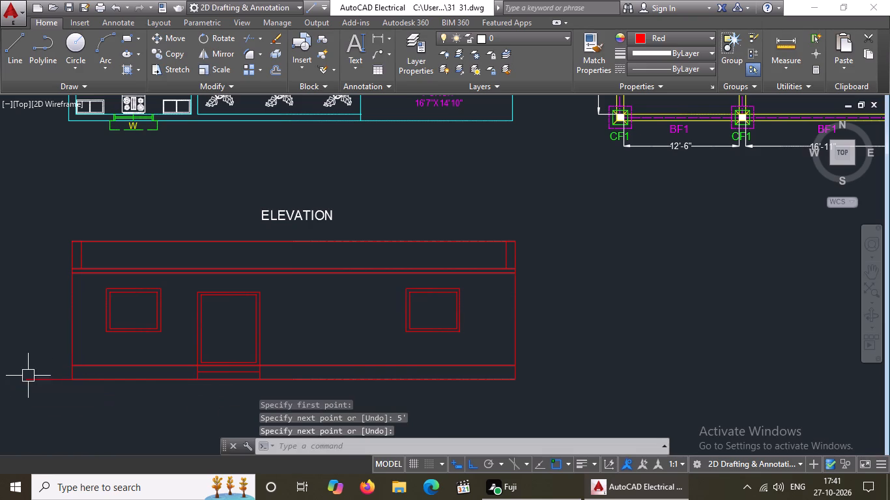
pyautogui.click(12, 51)
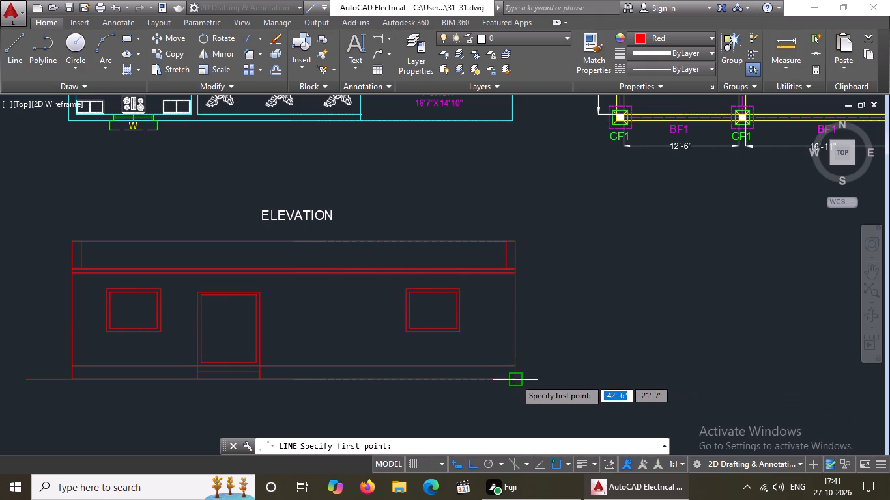
pyautogui.moveTo(515, 379); pyautogui.dragTo(539, 377)
pyautogui.write("5'")
pyautogui.press('Return')
pyautogui.press('Return')
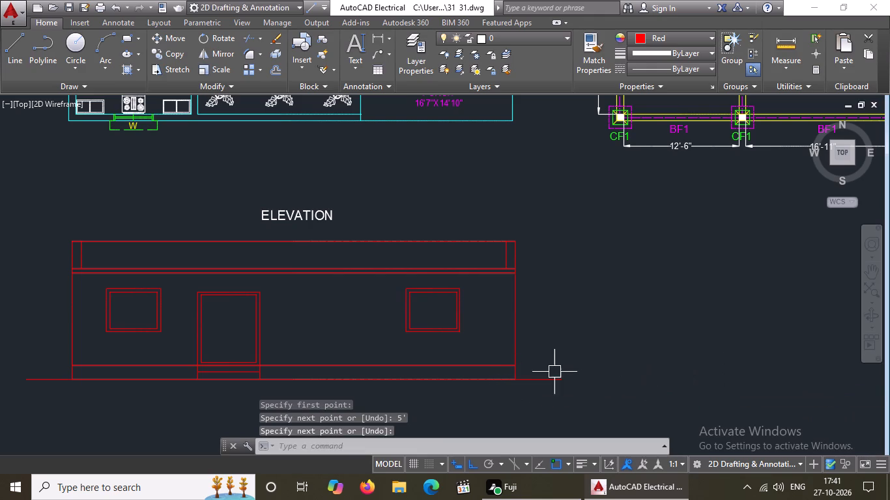
# With Ortho off, draw a diagonal line about 11 1/2" long, sloping down-left from the left ground line near its outer end.
pyautogui.click(7, 51)
pyautogui.scroll(3, 40, 389)
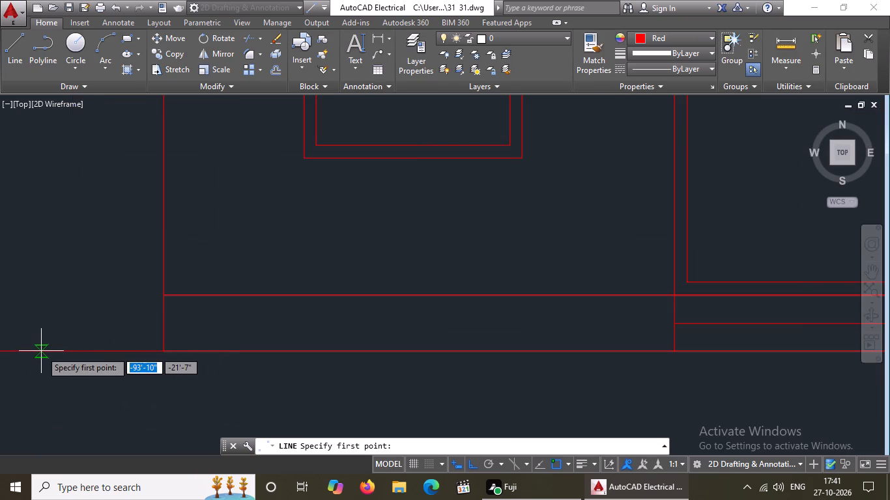
pyautogui.scroll(-3, 140, 355)
pyautogui.scroll(3, 115, 352)
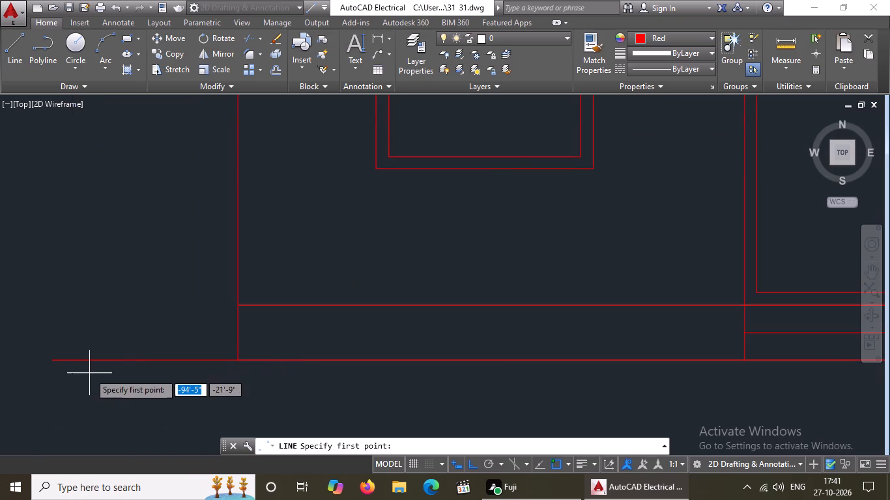
pyautogui.scroll(3, 90, 368)
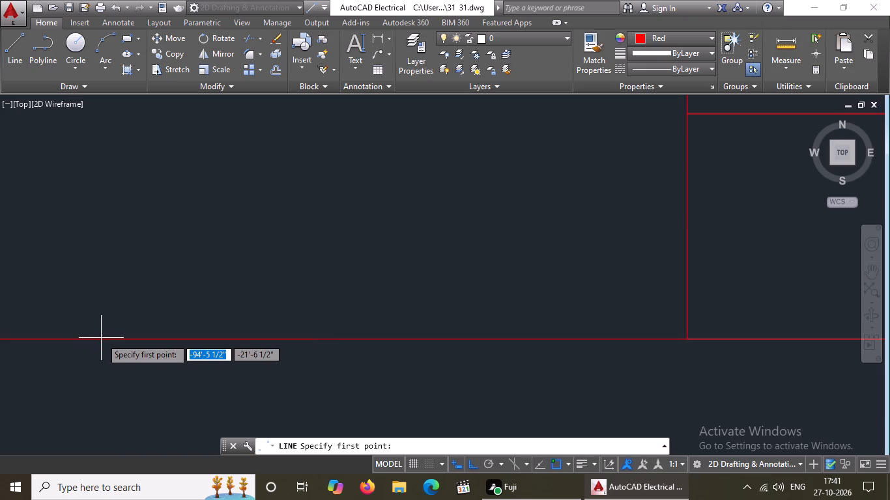
pyautogui.click(101, 339)
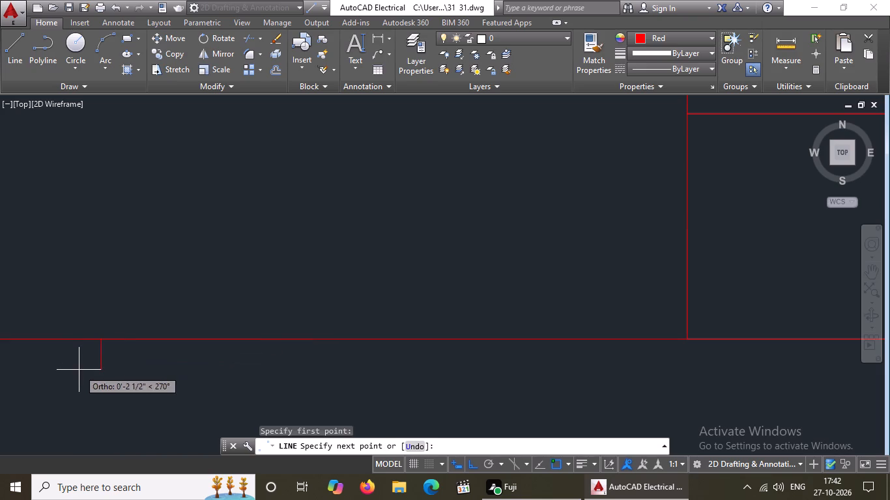
pyautogui.click(475, 462)
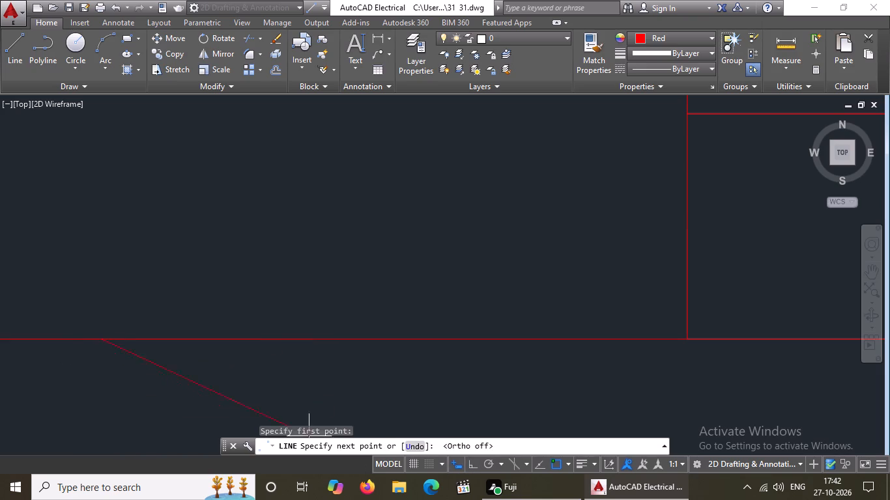
pyautogui.scroll(-3, 121, 398)
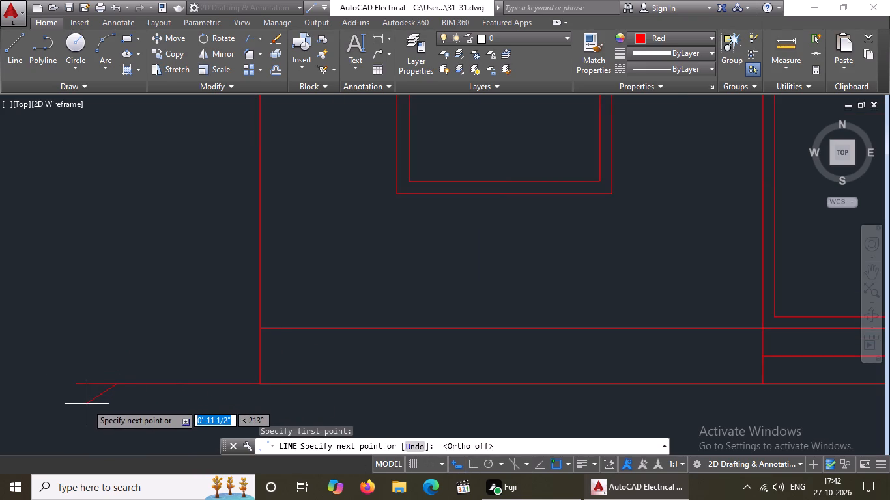
pyautogui.click(87, 403)
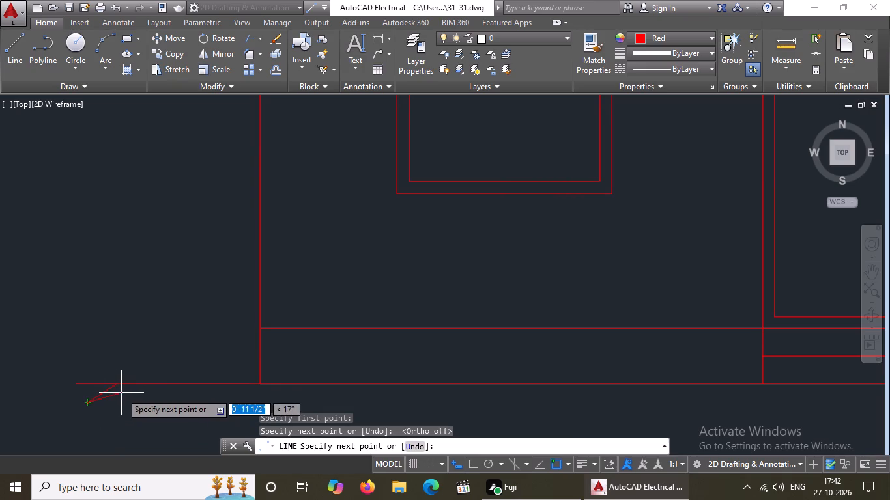
pyautogui.press('Escape')
# Mirror the short diagonal line about a vertical axis through its upper end, keeping the original.
pyautogui.click(76, 370)
pyautogui.click(126, 414)
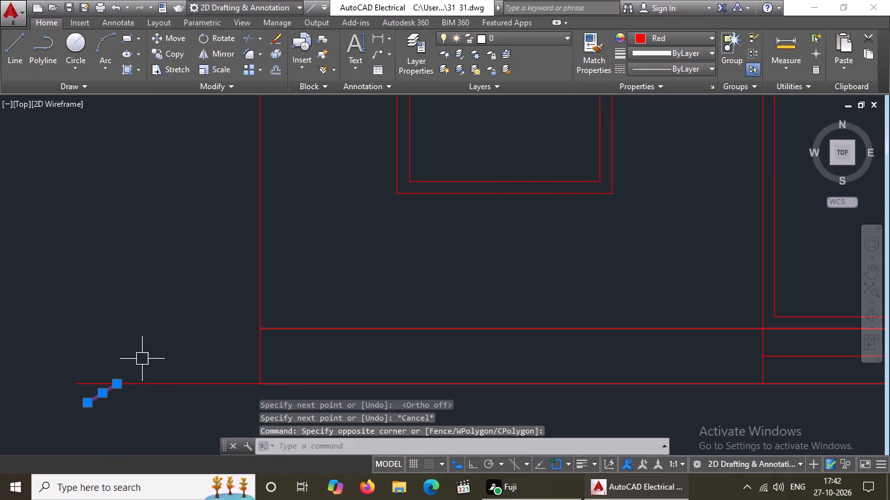
pyautogui.click(210, 49)
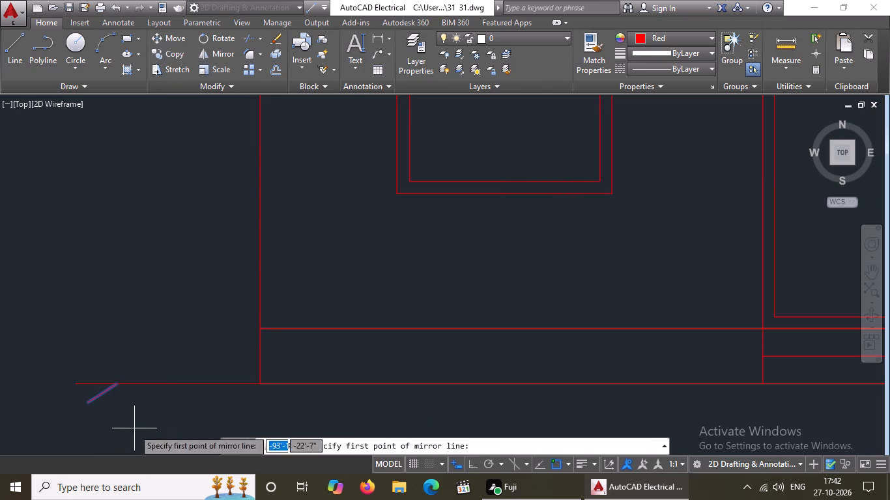
pyautogui.click(116, 382)
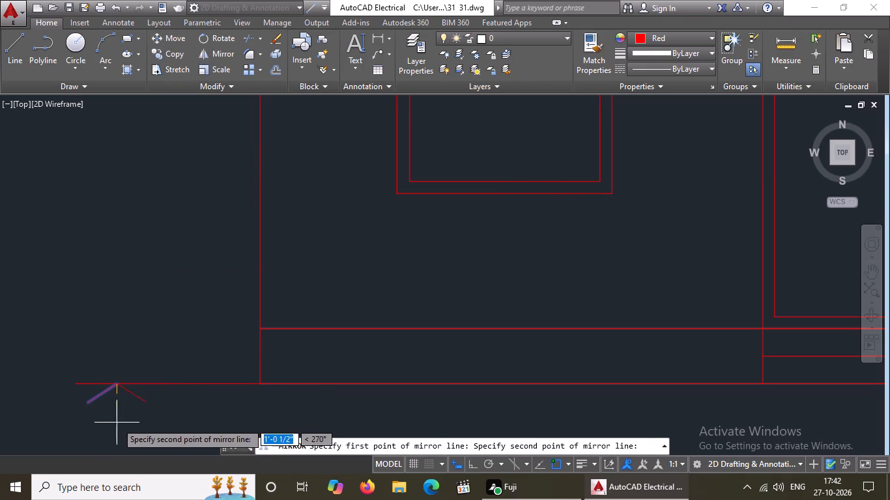
pyautogui.click(472, 465)
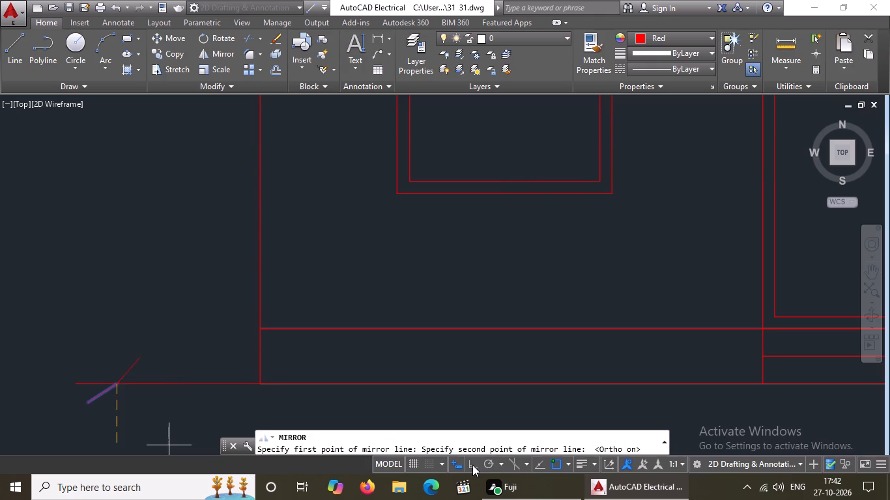
pyautogui.click(134, 435)
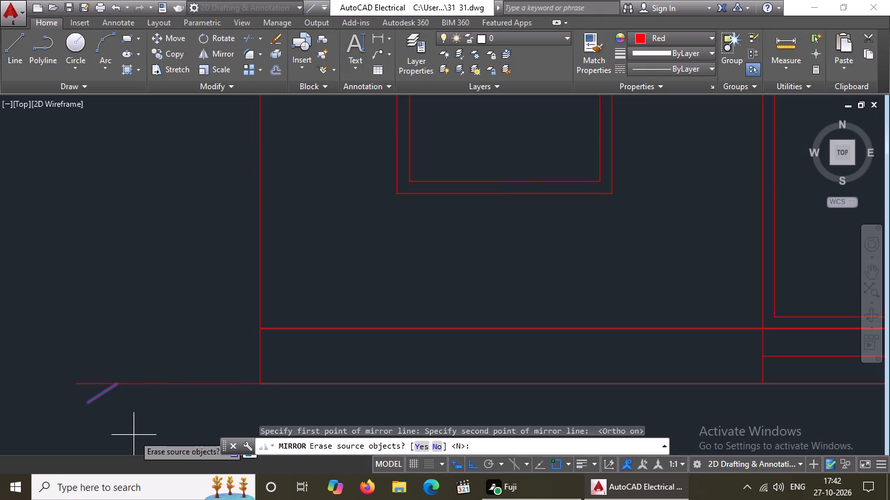
pyautogui.write('N')
pyautogui.press('space')
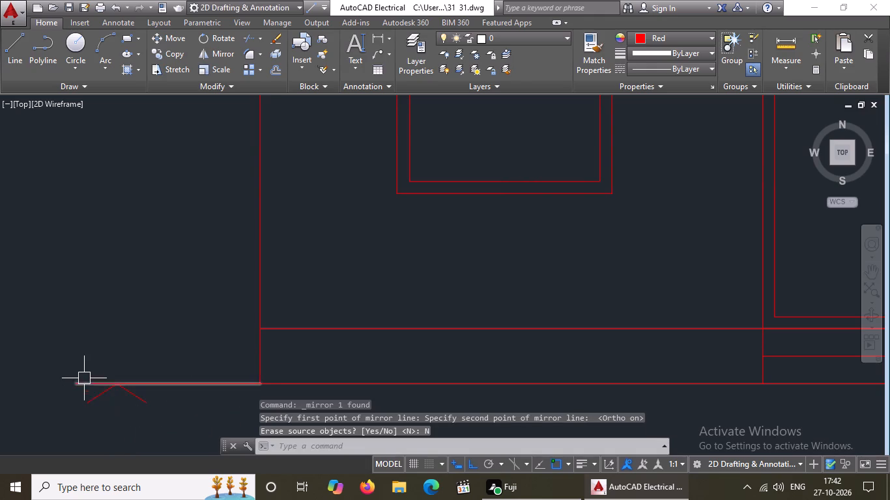
# Copy the inverted-V mark under the left ground line along that line at offsets of 5", 10", 15" and 20".
pyautogui.click(68, 362)
pyautogui.click(179, 421)
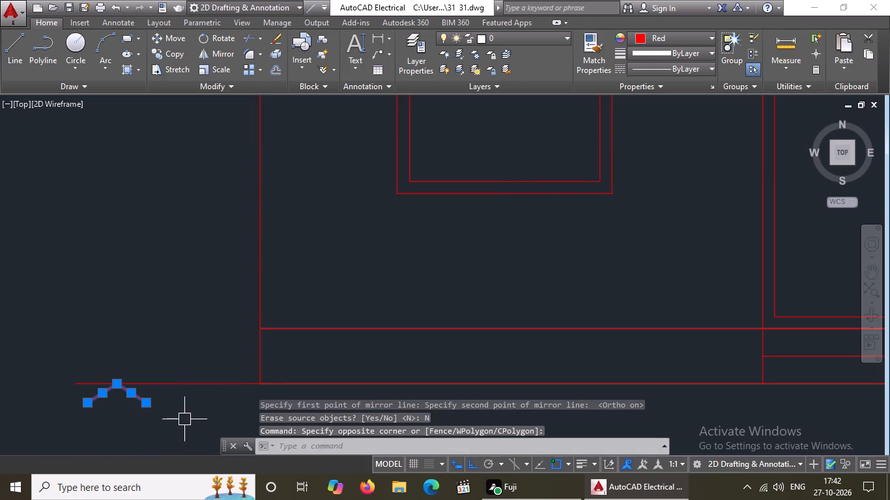
pyautogui.click(160, 52)
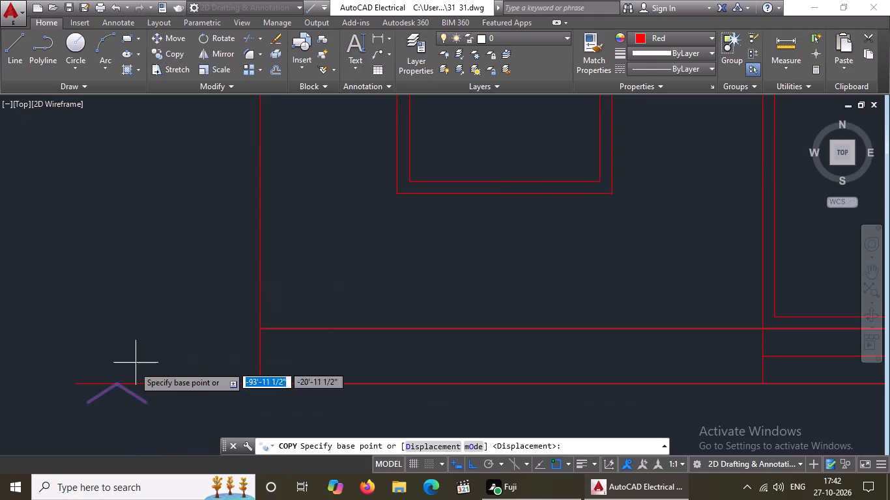
pyautogui.moveTo(117, 383); pyautogui.dragTo(126, 382)
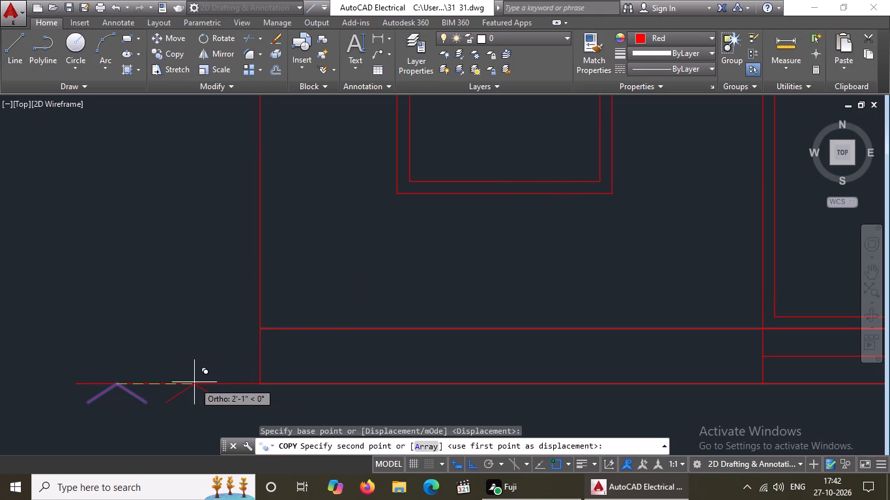
pyautogui.write('5"')
pyautogui.press('Return')
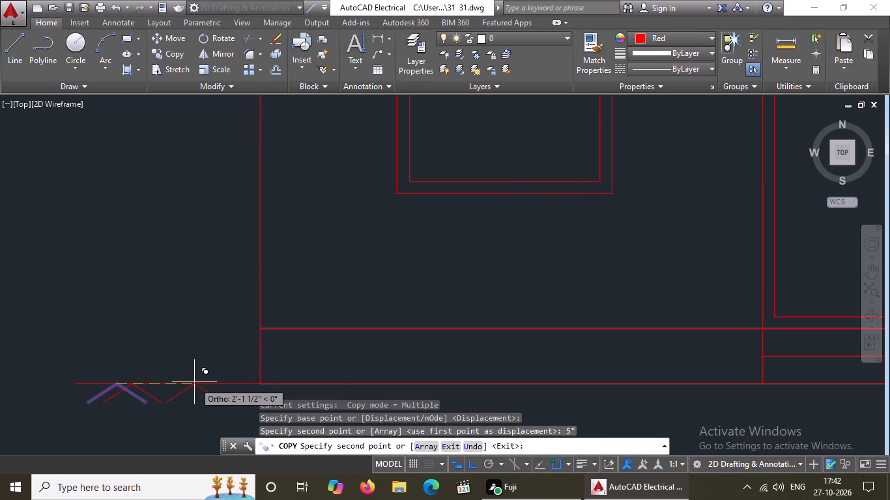
pyautogui.scroll(1, 195, 382)
pyautogui.press('1')
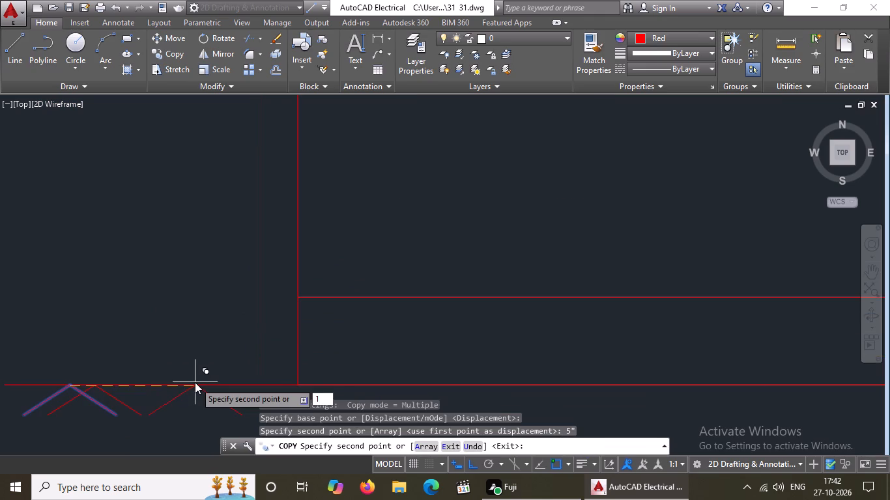
pyautogui.write('0"')
pyautogui.press('Return')
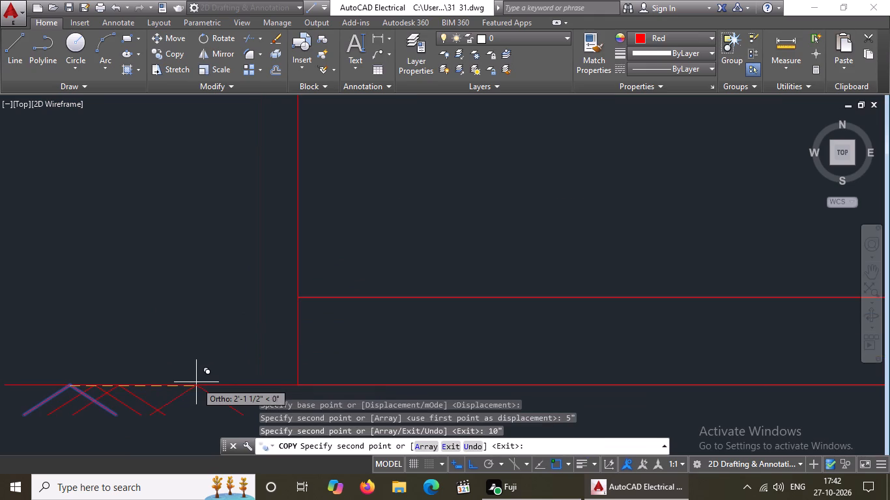
pyautogui.write('15"')
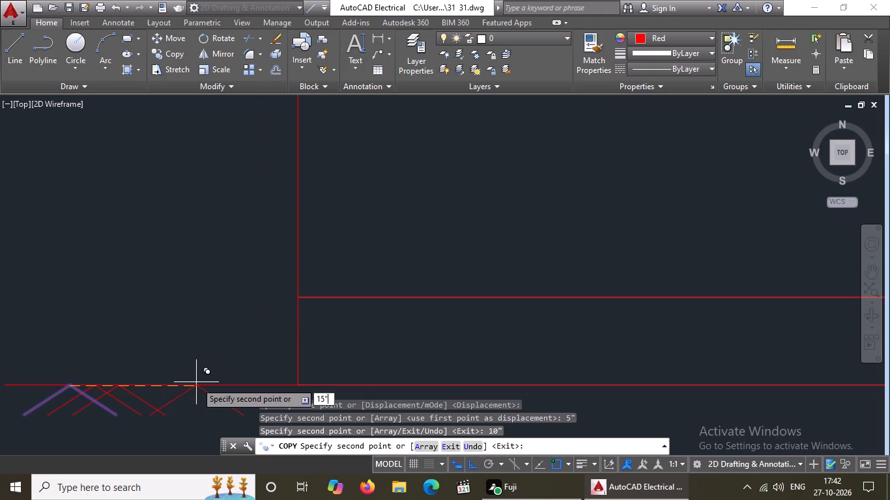
pyautogui.press('Return')
pyautogui.write('20"')
pyautogui.press('Return')
pyautogui.press('Return')
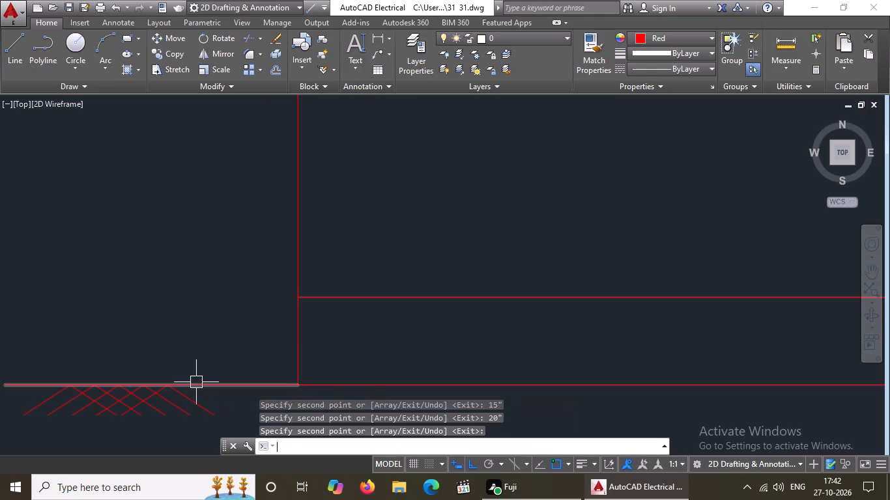
# Move the whole cluster of ground marks about 3 1/2" along the left ground line toward the house.
pyautogui.scroll(-3, 212, 387)
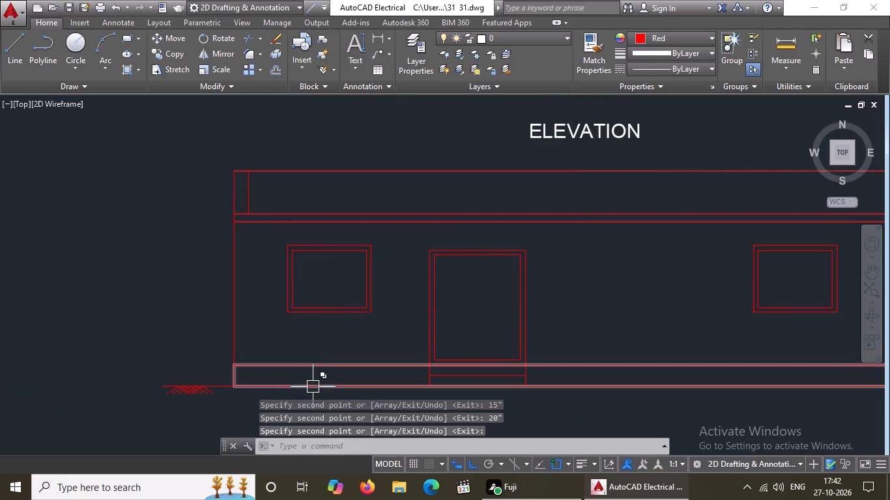
pyautogui.scroll(-1, 231, 400)
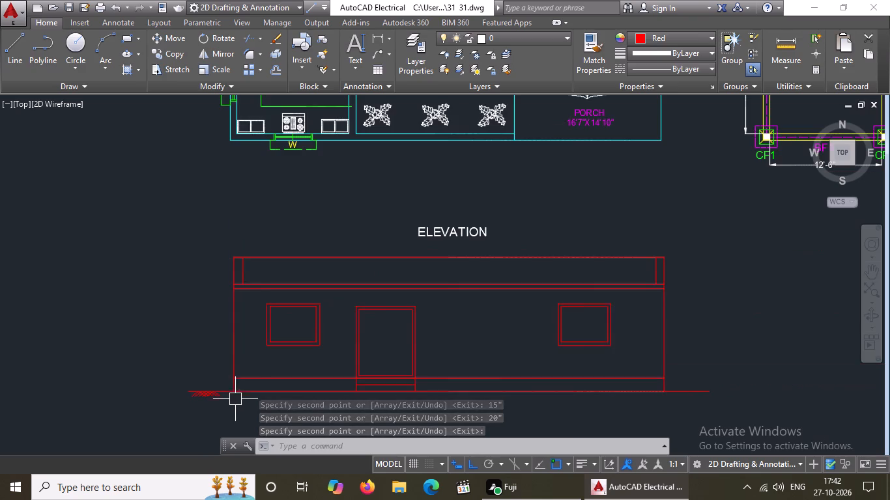
pyautogui.scroll(2, 257, 391)
pyautogui.click(51, 378)
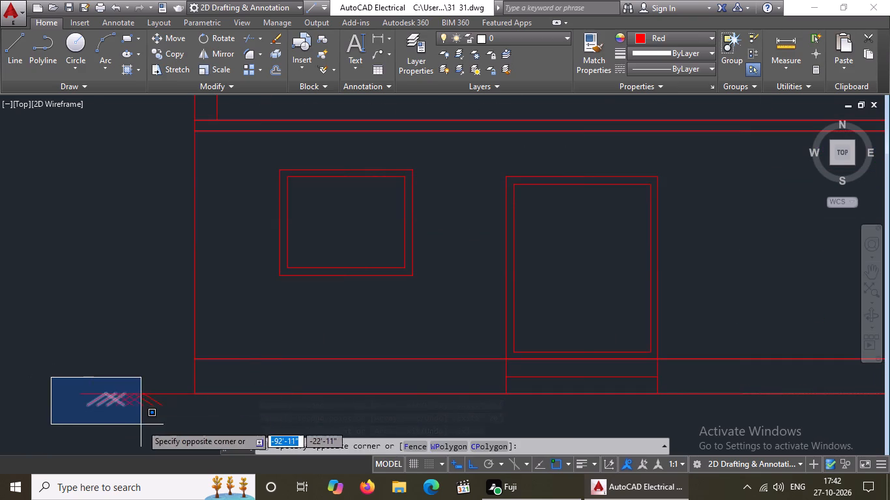
pyautogui.click(182, 429)
pyautogui.click(161, 38)
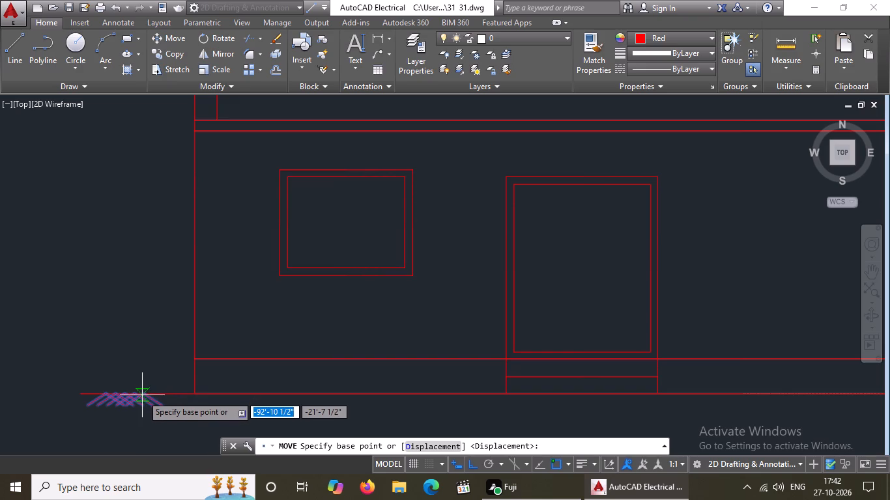
pyautogui.scroll(3, 143, 394)
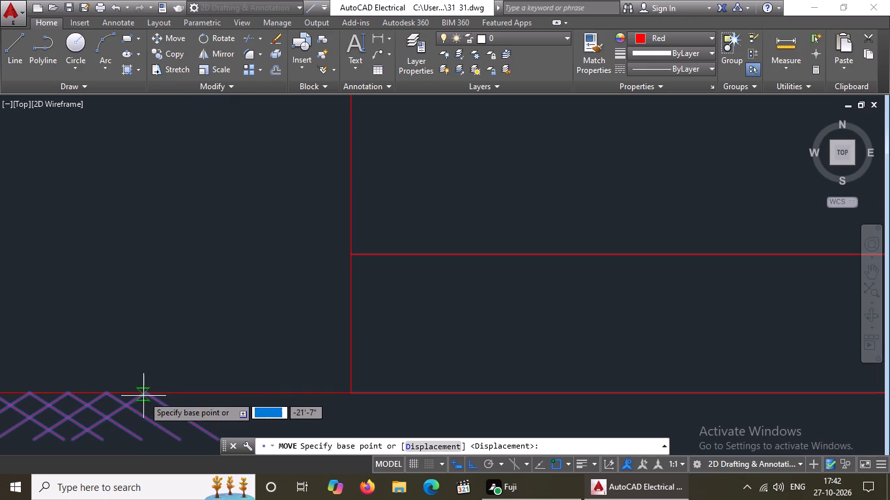
pyautogui.click(145, 395)
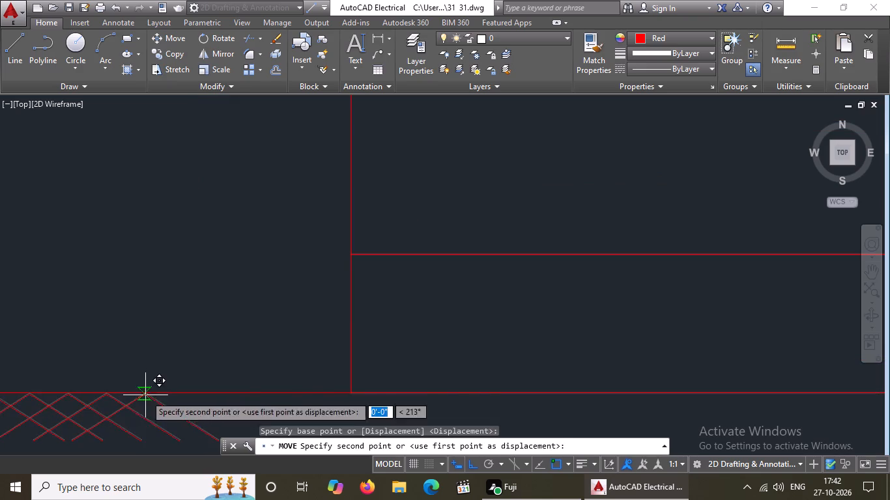
pyautogui.scroll(-1, 204, 393)
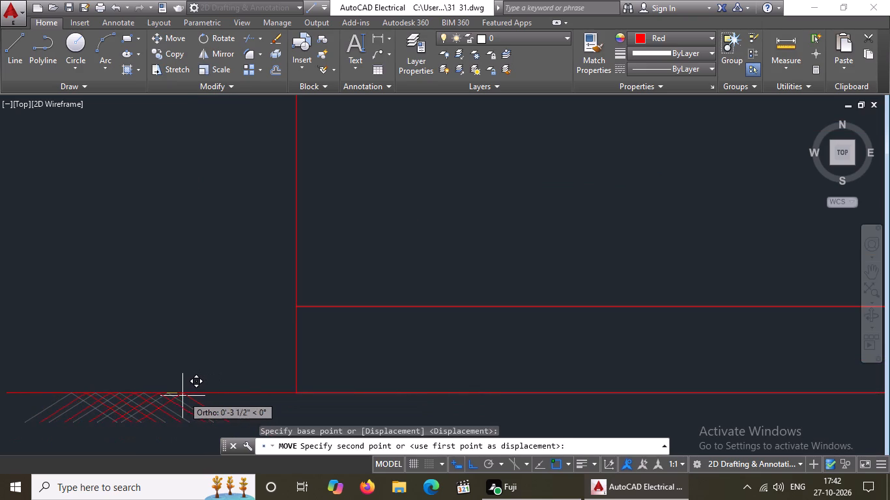
pyautogui.click(182, 396)
pyautogui.press('Escape')
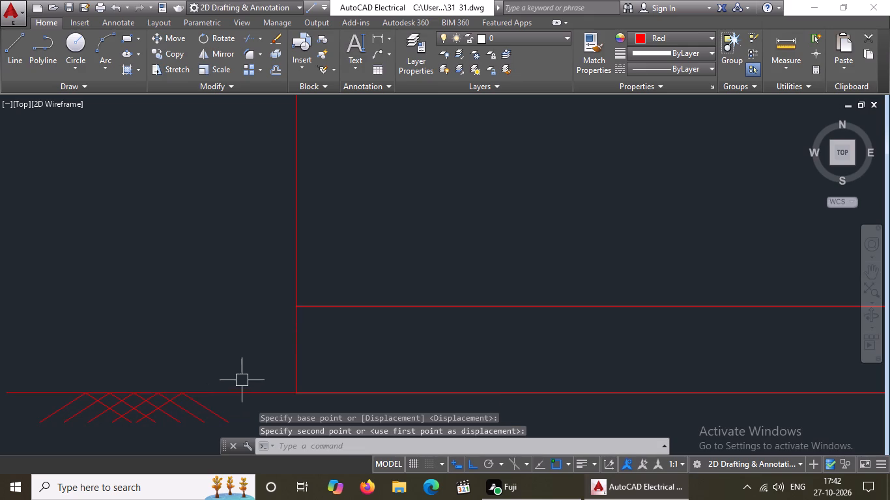
# Copy the cluster of ground marks about 53'-6 1/2" horizontally, placing it beneath the right ground line.
pyautogui.scroll(-4, 227, 380)
pyautogui.scroll(2, 237, 393)
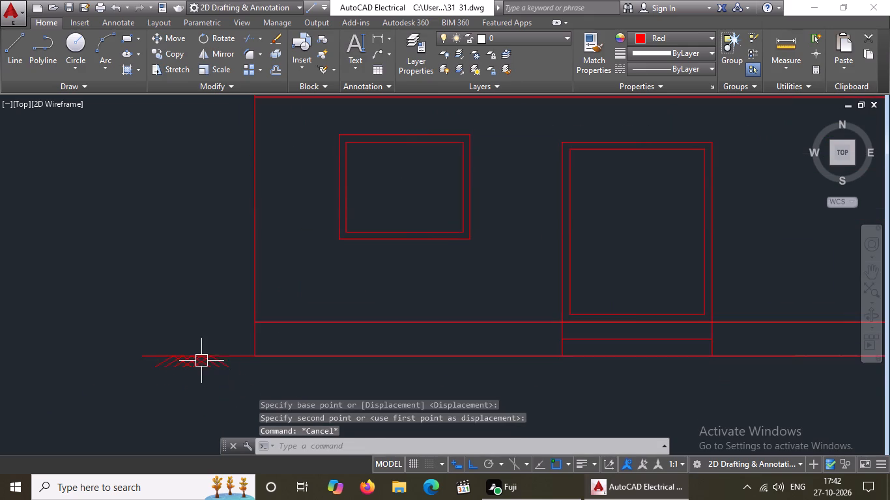
pyautogui.click(137, 339)
pyautogui.click(250, 396)
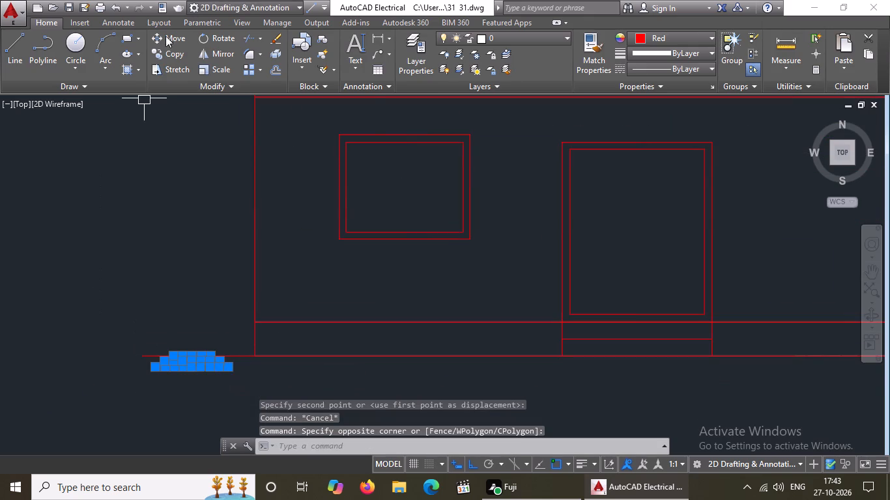
pyautogui.click(169, 50)
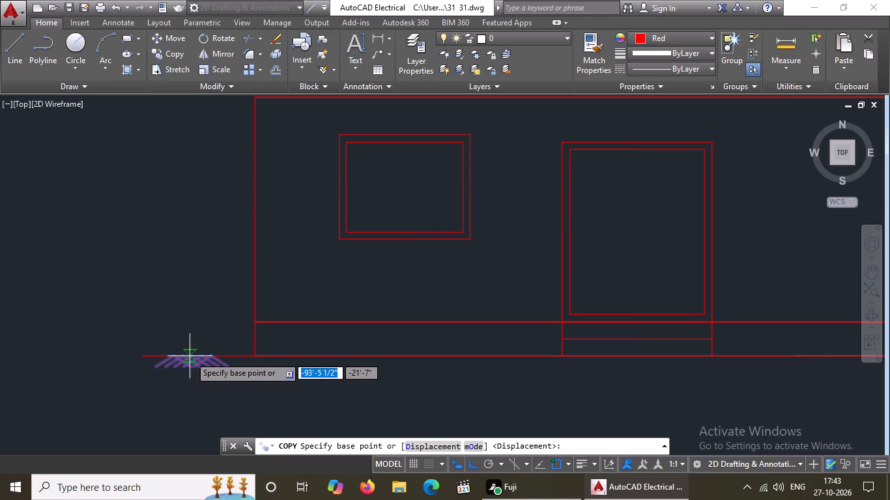
pyautogui.click(190, 356)
pyautogui.scroll(-3, 205, 344)
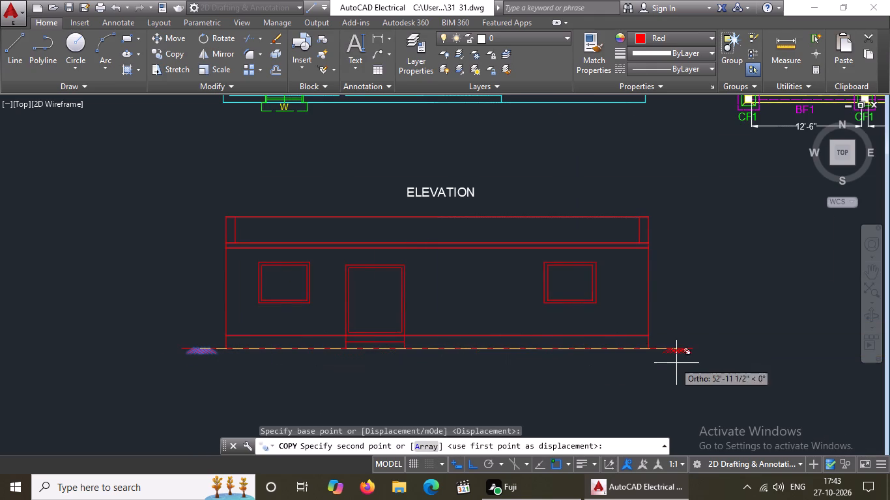
pyautogui.scroll(2, 674, 361)
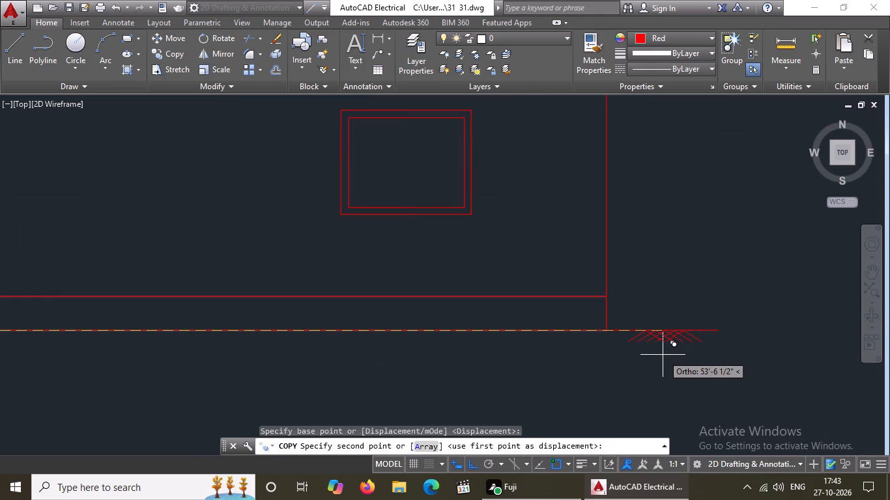
pyautogui.click(663, 354)
pyautogui.scroll(-3, 661, 354)
pyautogui.press('Escape')
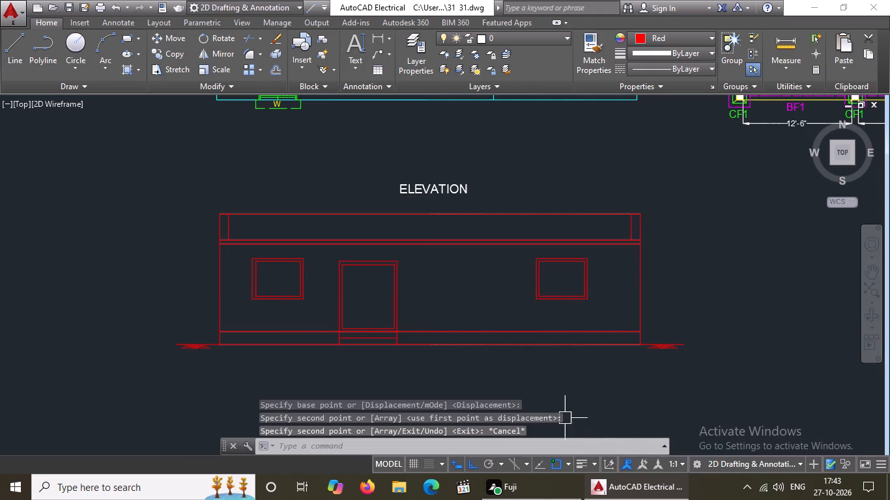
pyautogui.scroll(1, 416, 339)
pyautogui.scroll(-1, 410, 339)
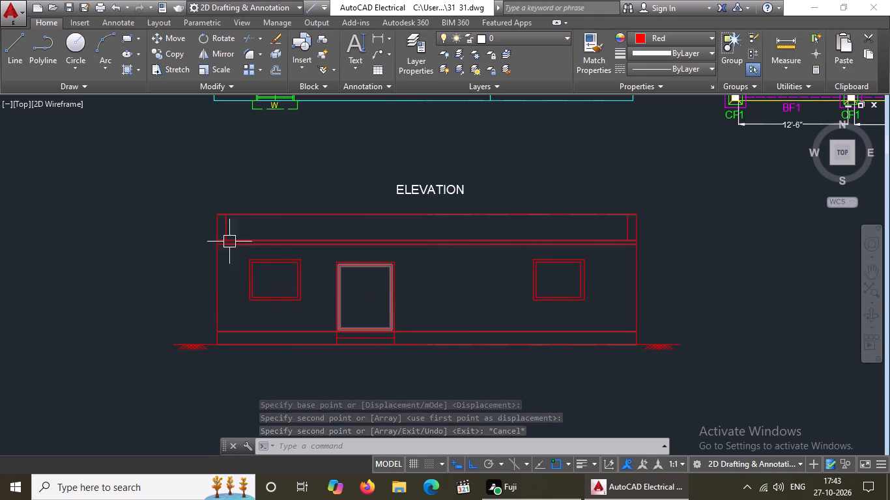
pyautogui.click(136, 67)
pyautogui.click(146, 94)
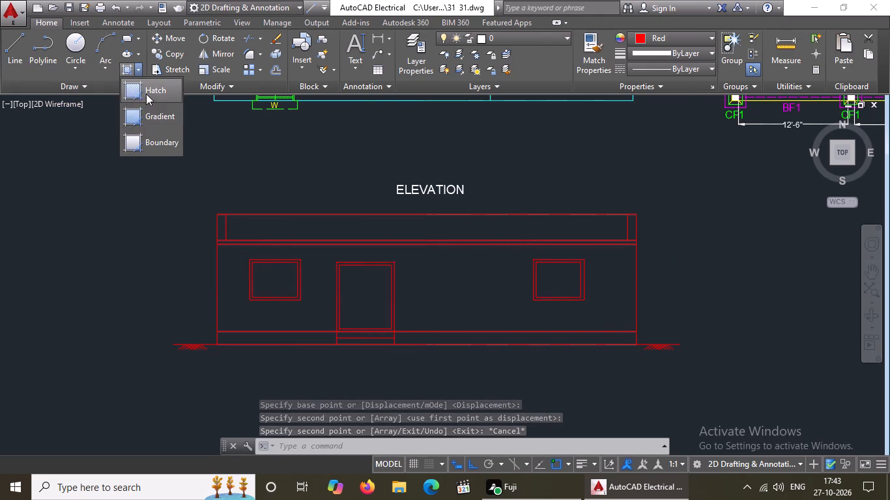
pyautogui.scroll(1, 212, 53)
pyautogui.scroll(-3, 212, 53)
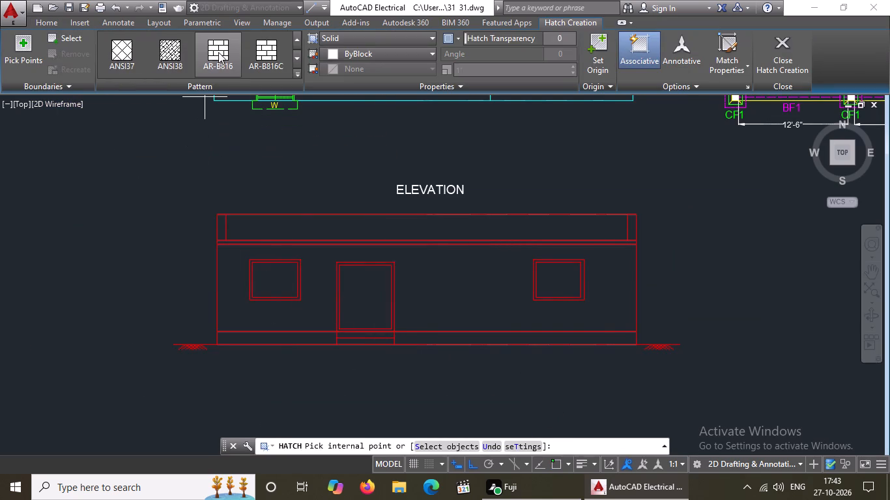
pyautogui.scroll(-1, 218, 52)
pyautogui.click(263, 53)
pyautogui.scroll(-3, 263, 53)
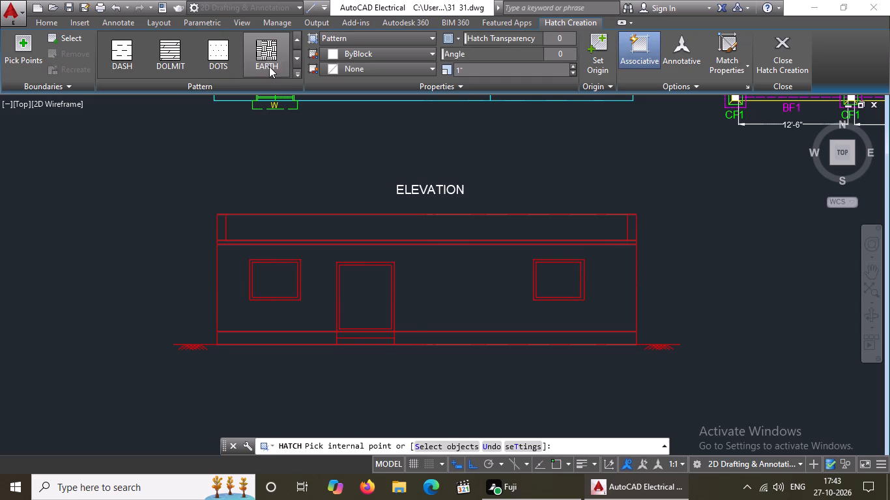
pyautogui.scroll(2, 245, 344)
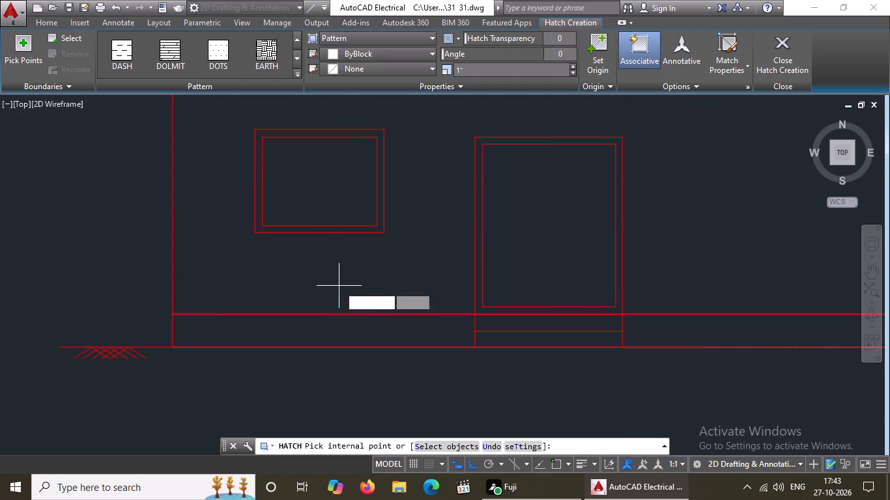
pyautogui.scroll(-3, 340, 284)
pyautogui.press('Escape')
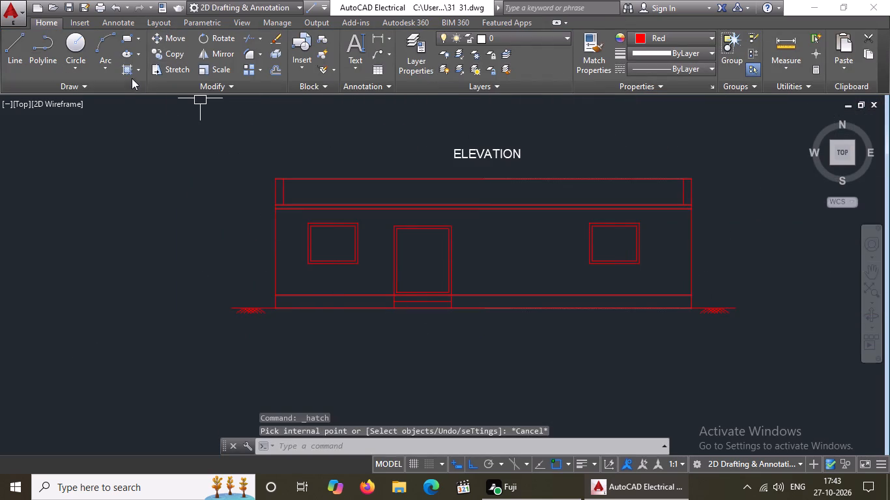
# Hatch the front wall around the door and windows with the AR-BRSTD brick pattern.
pyautogui.click(137, 68)
pyautogui.click(144, 87)
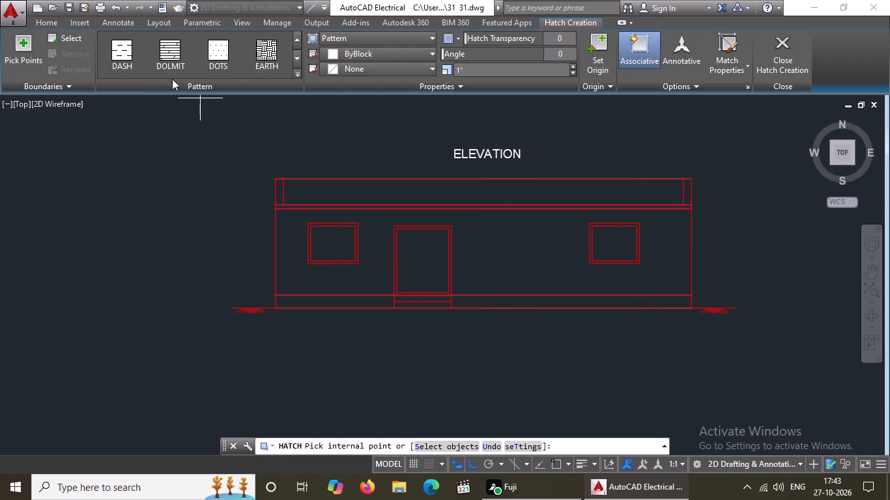
pyautogui.scroll(-3, 225, 47)
pyautogui.scroll(8, 231, 62)
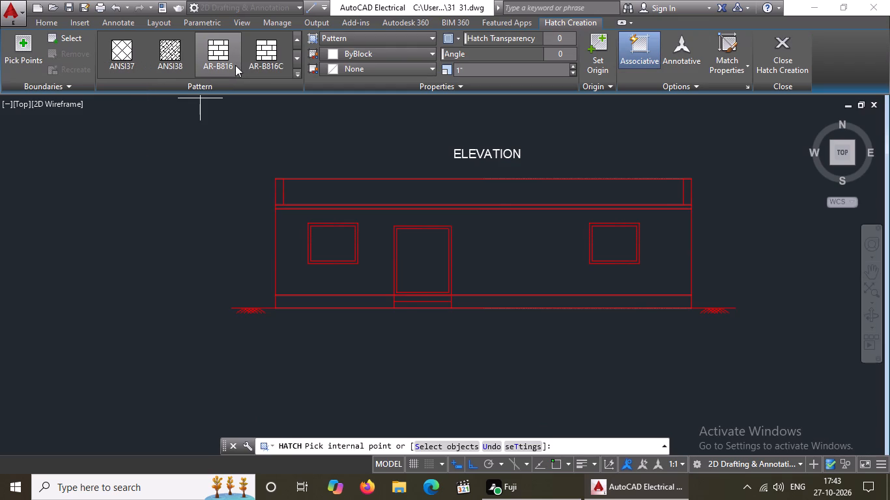
pyautogui.scroll(11, 235, 62)
pyautogui.scroll(-4, 235, 62)
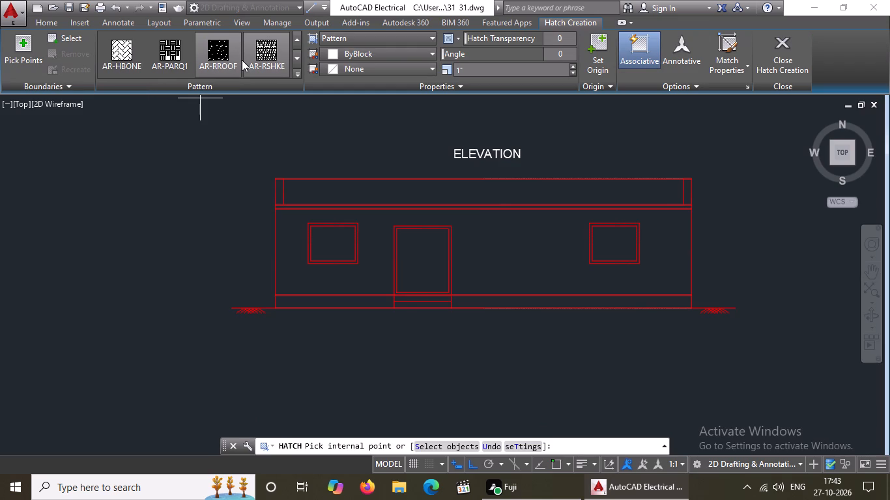
pyautogui.scroll(3, 242, 60)
pyautogui.scroll(-2, 227, 67)
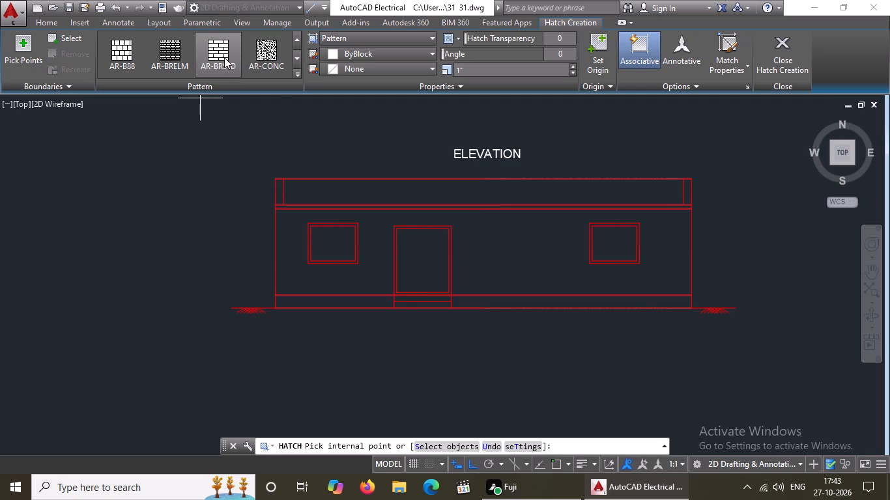
pyautogui.click(223, 56)
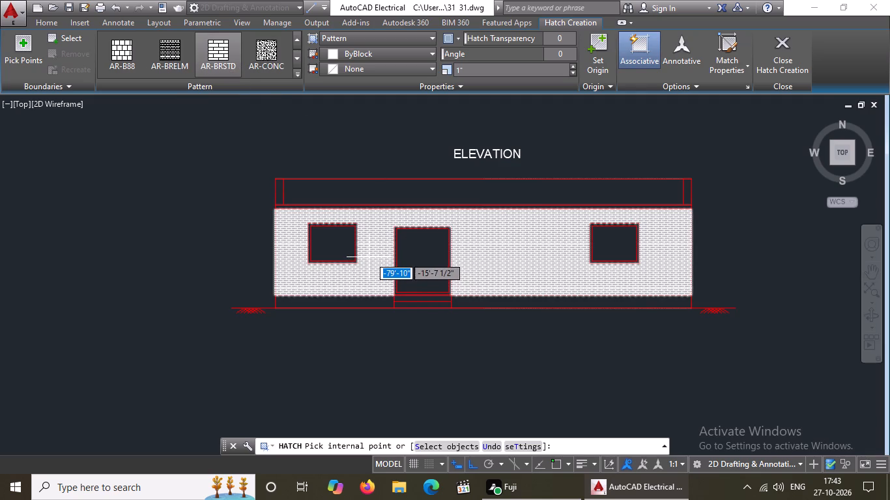
pyautogui.click(370, 257)
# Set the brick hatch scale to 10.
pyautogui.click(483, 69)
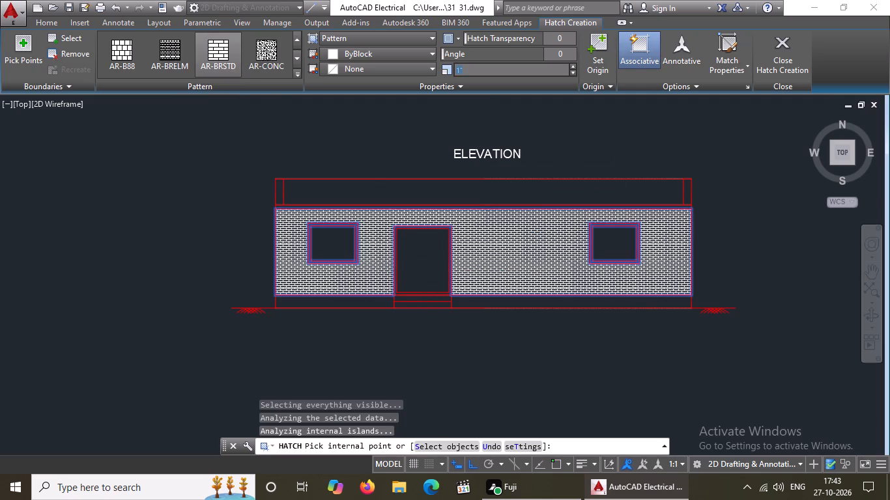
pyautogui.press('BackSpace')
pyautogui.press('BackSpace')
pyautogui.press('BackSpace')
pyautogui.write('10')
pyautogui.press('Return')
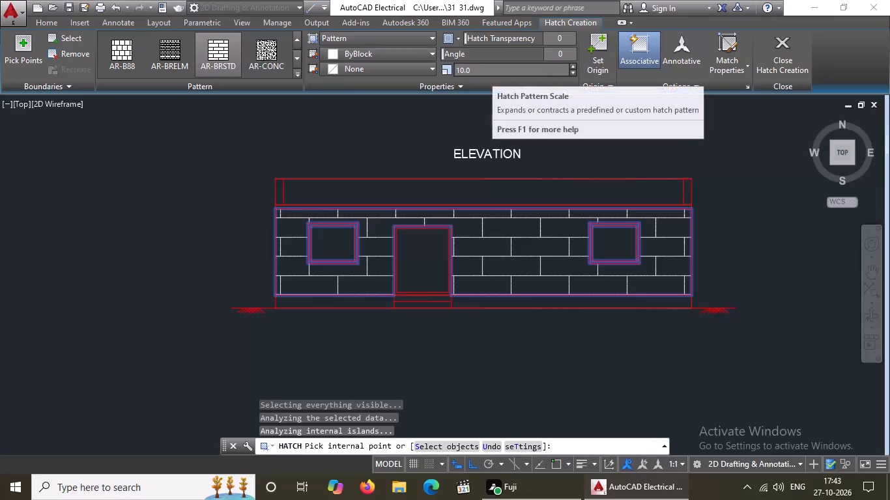
# Set the brick hatch scale to 5 and finish the wall hatch.
pyautogui.click(493, 69)
pyautogui.press('BackSpace')
pyautogui.press('BackSpace')
pyautogui.press('5')
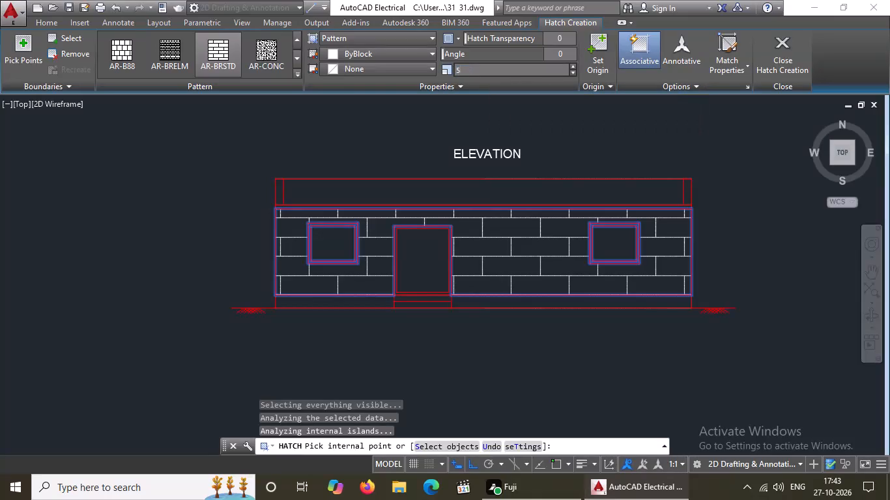
pyautogui.press('Return')
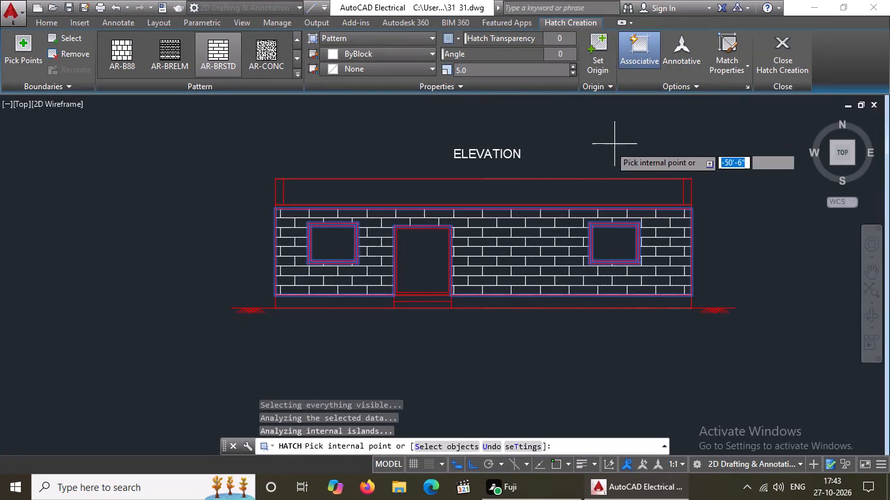
pyautogui.press('Escape')
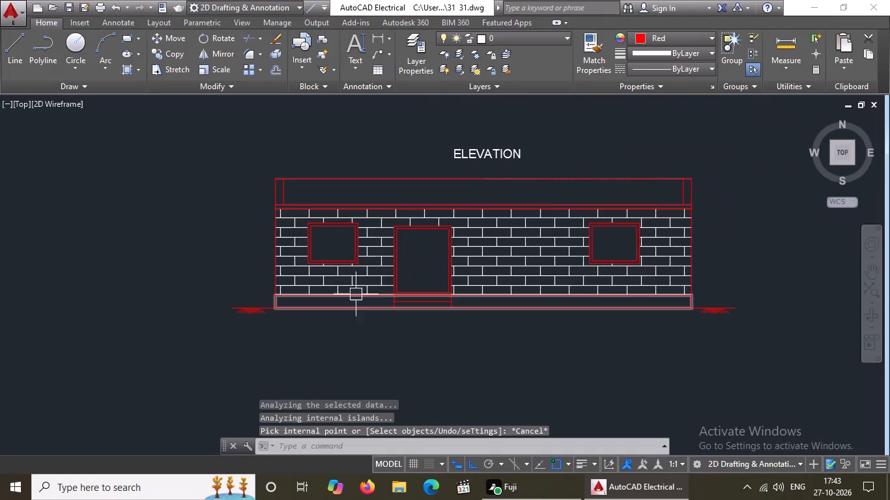
# Fill the narrow slab band between the brick wall and the parapet with a SOLID hatch.
pyautogui.click(137, 70)
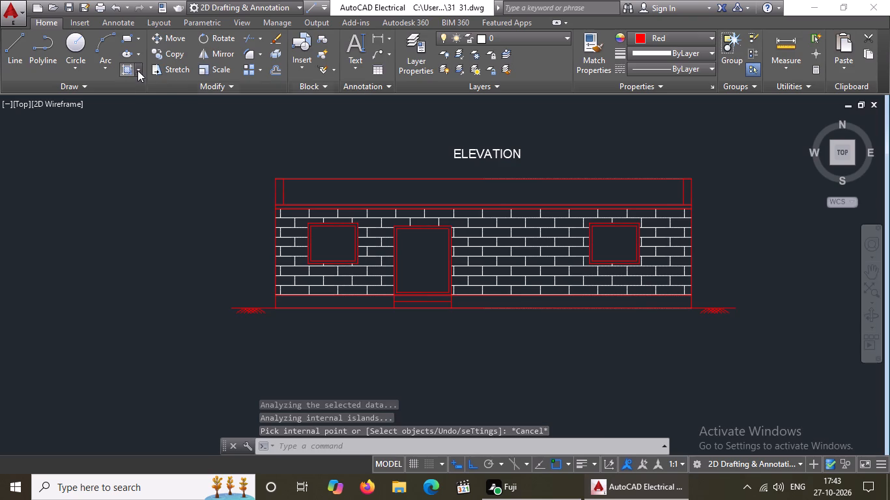
pyautogui.click(155, 91)
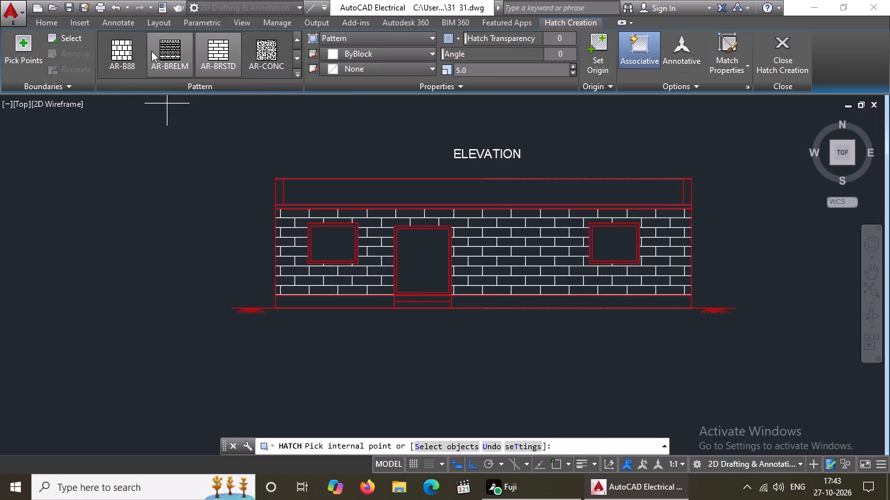
pyautogui.scroll(11, 162, 55)
pyautogui.click(119, 59)
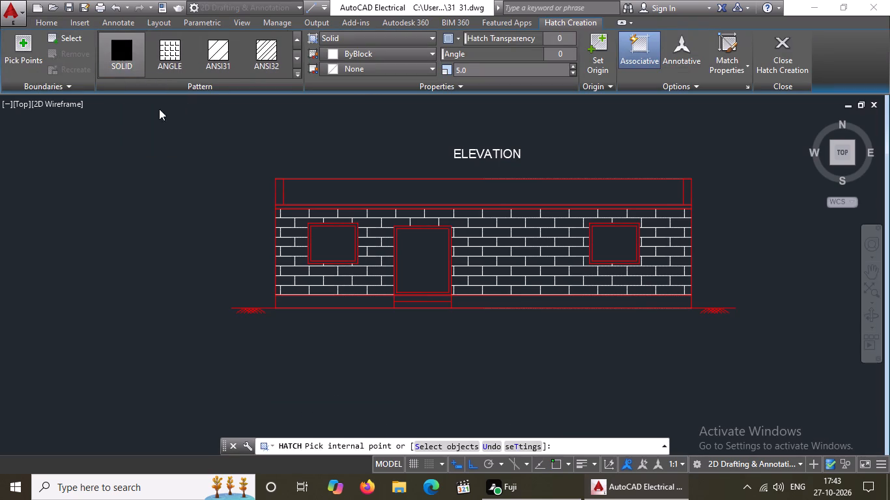
pyautogui.scroll(6, 362, 208)
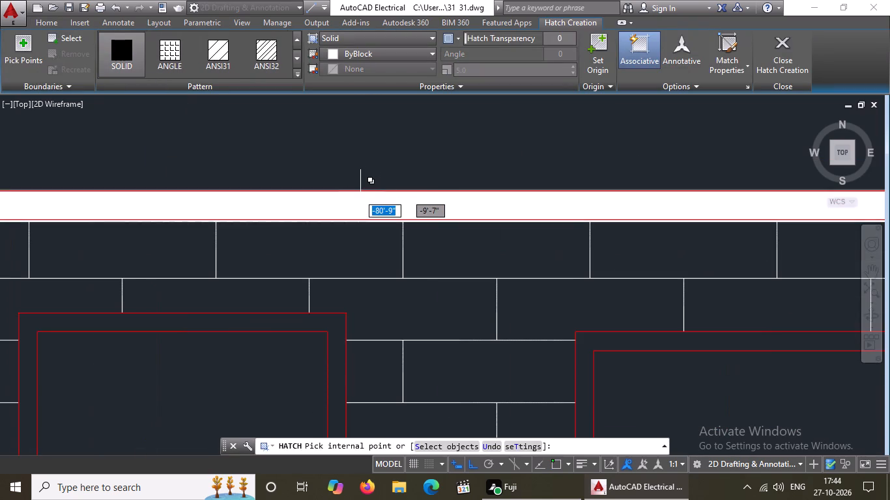
pyautogui.click(358, 202)
pyautogui.scroll(-5, 330, 200)
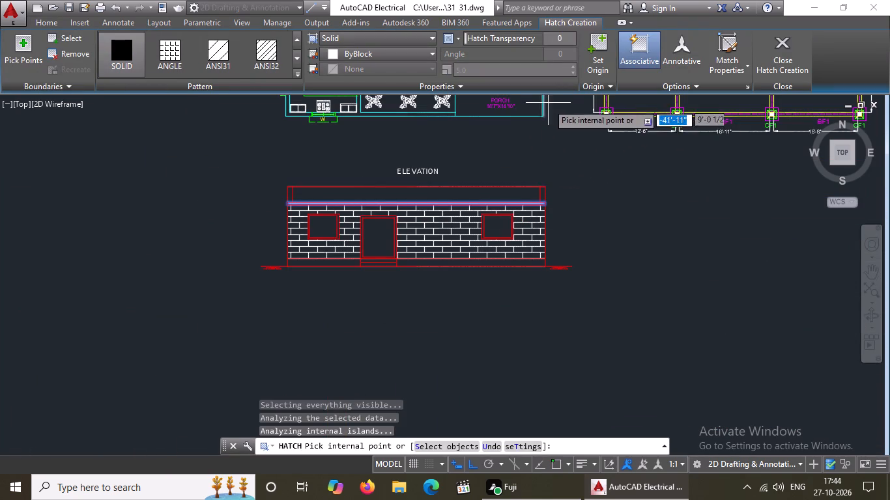
pyautogui.click(784, 50)
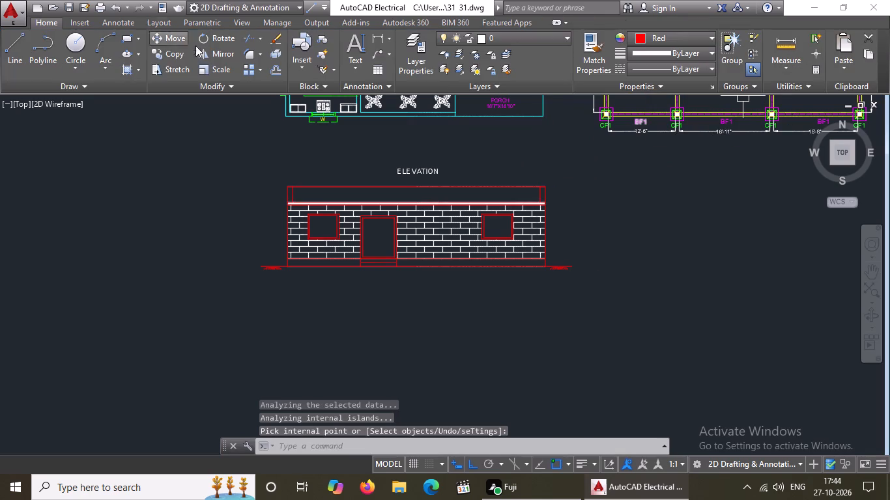
# Hatch the plinth strips on both sides of the entrance steps with the AR-CONC pattern.
pyautogui.click(143, 66)
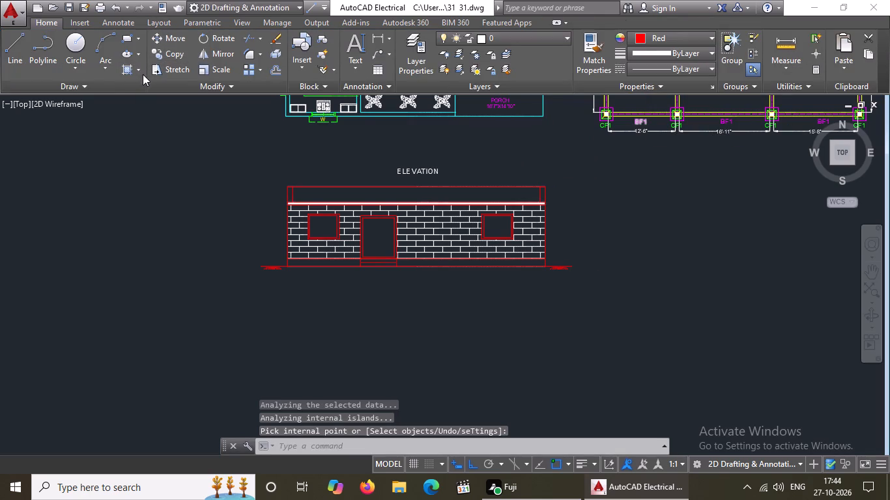
pyautogui.click(139, 71)
pyautogui.scroll(1, 155, 94)
pyautogui.click(156, 91)
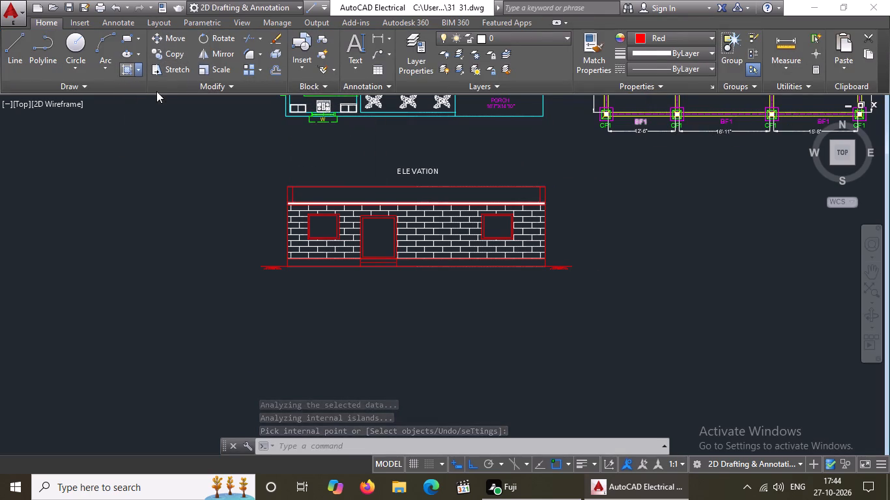
pyautogui.scroll(2, 222, 54)
pyautogui.scroll(-4, 222, 54)
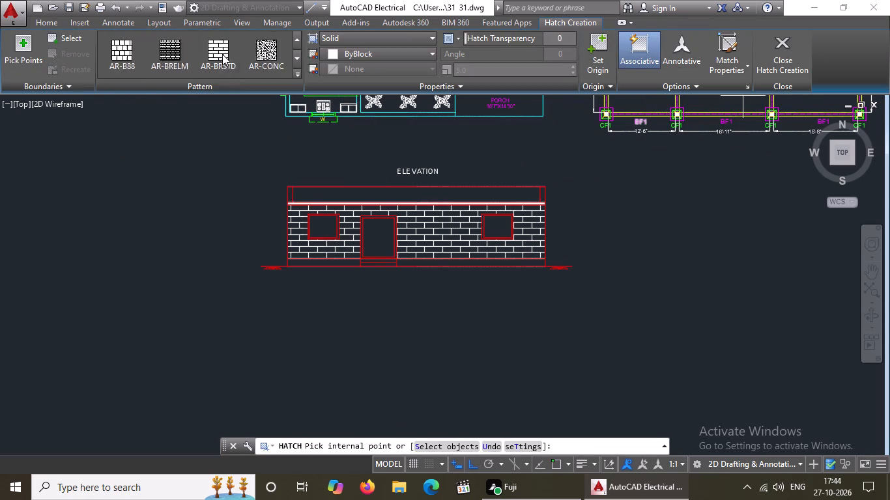
pyautogui.scroll(1, 222, 54)
pyautogui.scroll(-1, 218, 56)
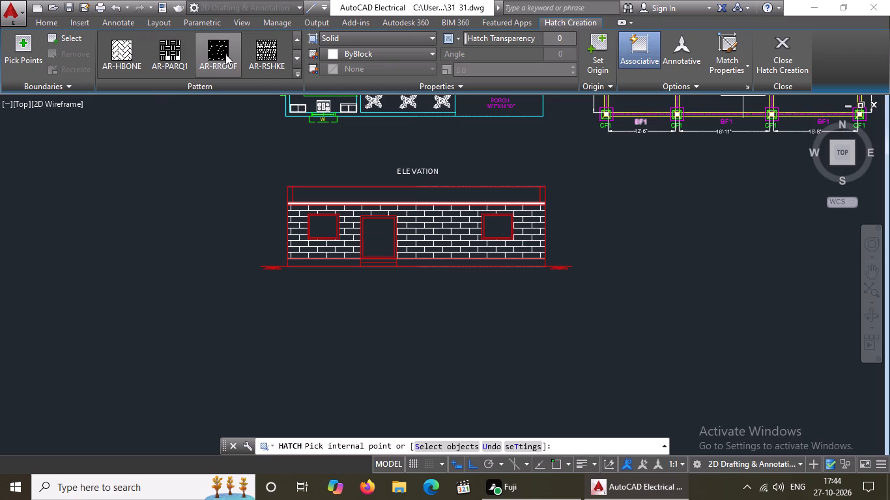
pyautogui.scroll(1, 225, 54)
pyautogui.click(266, 55)
pyautogui.scroll(2, 334, 262)
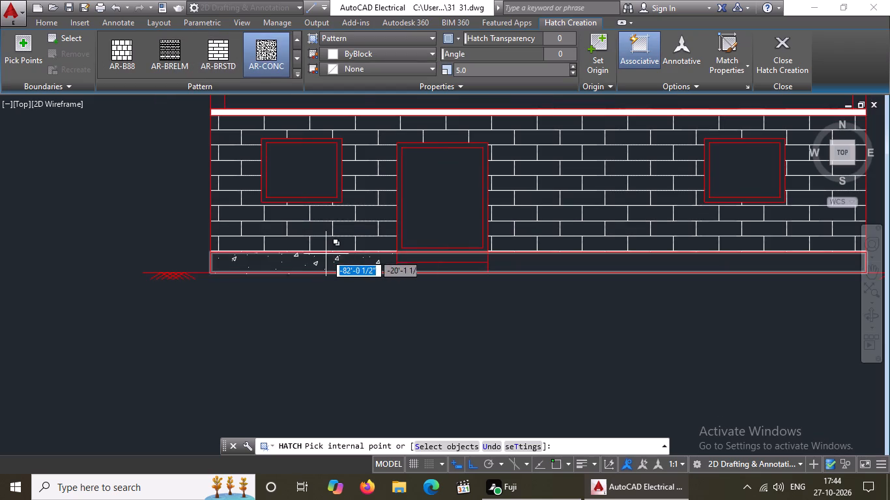
pyautogui.click(317, 261)
pyautogui.click(564, 266)
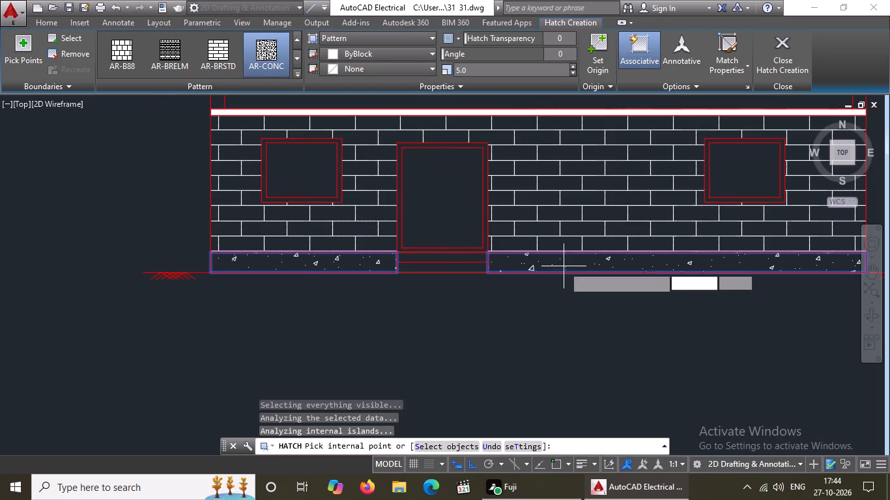
# Set the plinth's concrete hatch scale to 2 and finish the hatch.
pyautogui.scroll(-3, 531, 208)
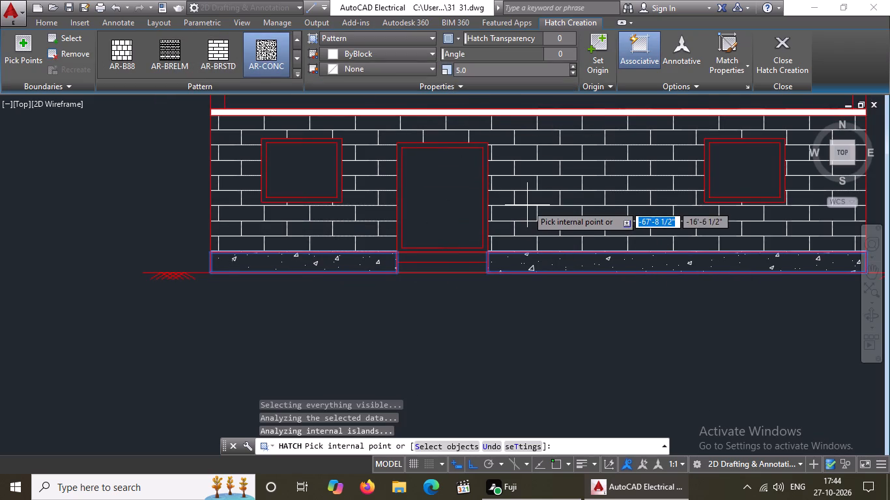
pyautogui.scroll(-3, 594, 208)
pyautogui.scroll(2, 606, 163)
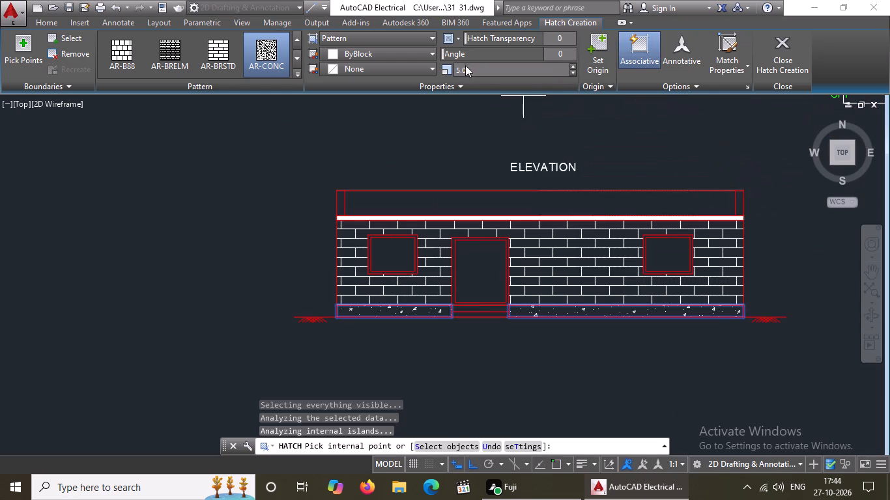
pyautogui.click(473, 70)
pyautogui.press('BackSpace')
pyautogui.press('BackSpace')
pyautogui.press('BackSpace')
pyautogui.press('2')
pyautogui.press('Return')
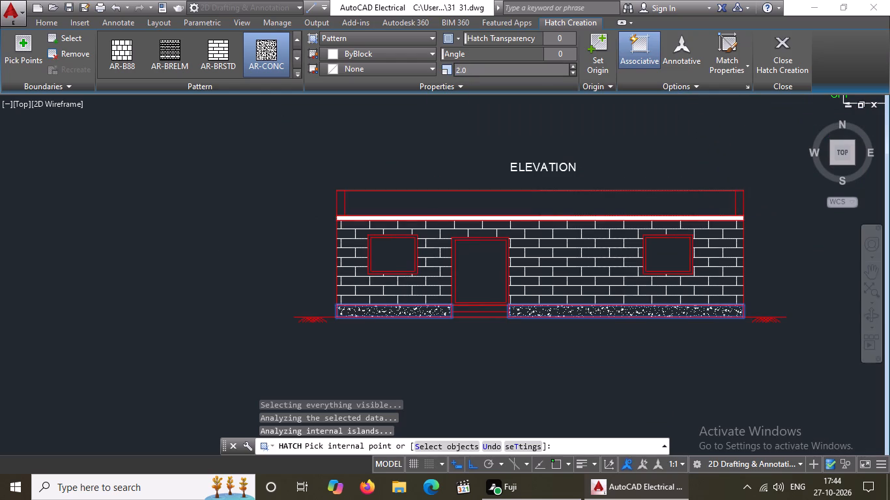
pyautogui.press('Escape')
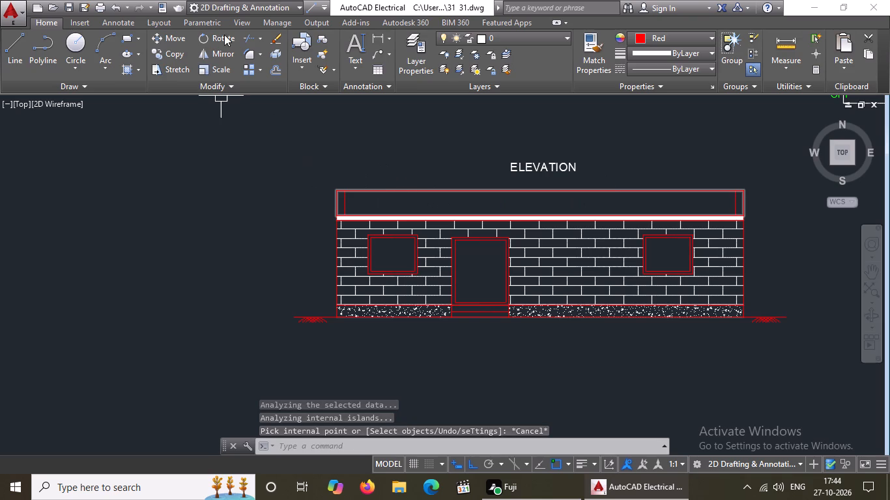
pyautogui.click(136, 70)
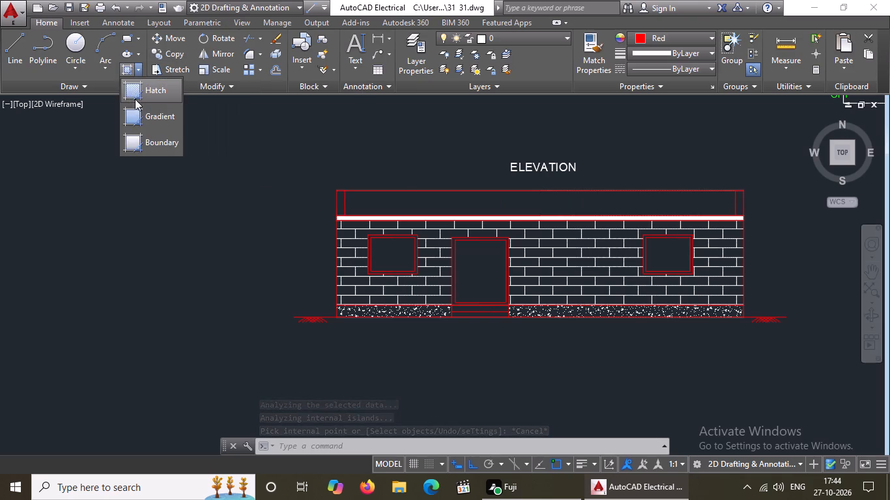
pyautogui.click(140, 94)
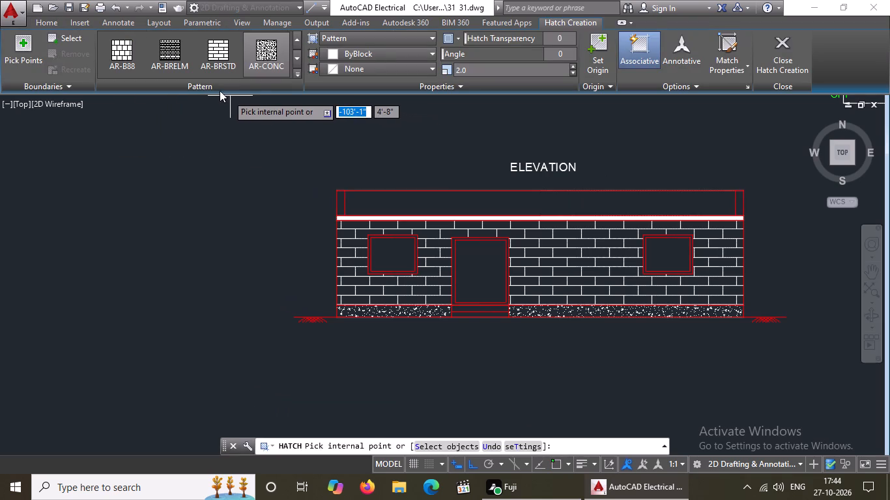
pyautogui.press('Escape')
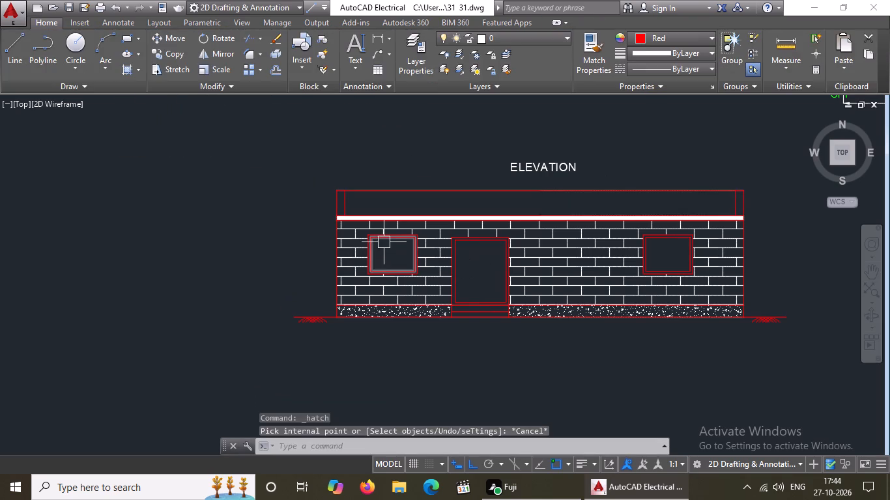
# Draw a vertical line through the middle of the left window, from the inner frame's top edge to its bottom edge.
pyautogui.press('l')
pyautogui.press('Return')
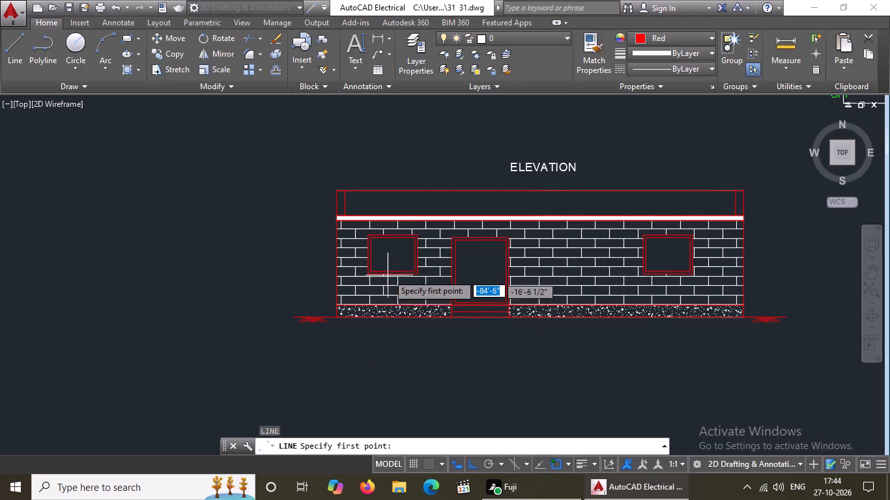
pyautogui.scroll(2, 389, 272)
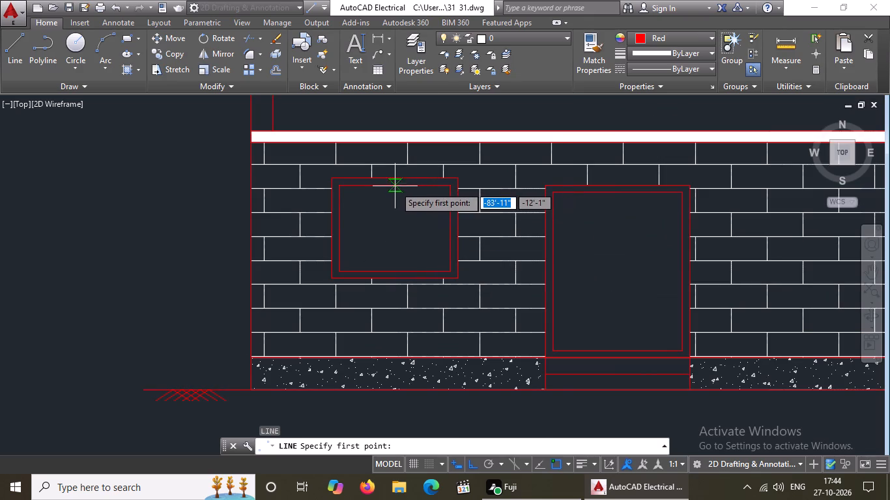
pyautogui.click(395, 184)
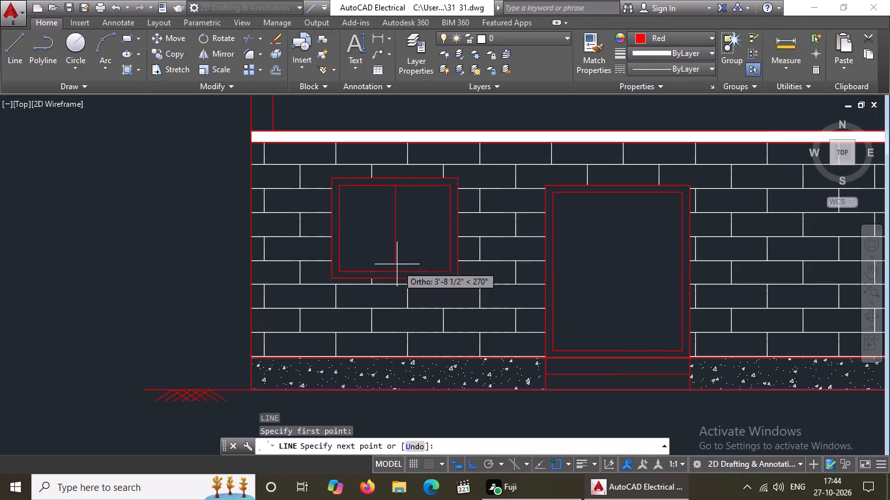
pyautogui.click(395, 271)
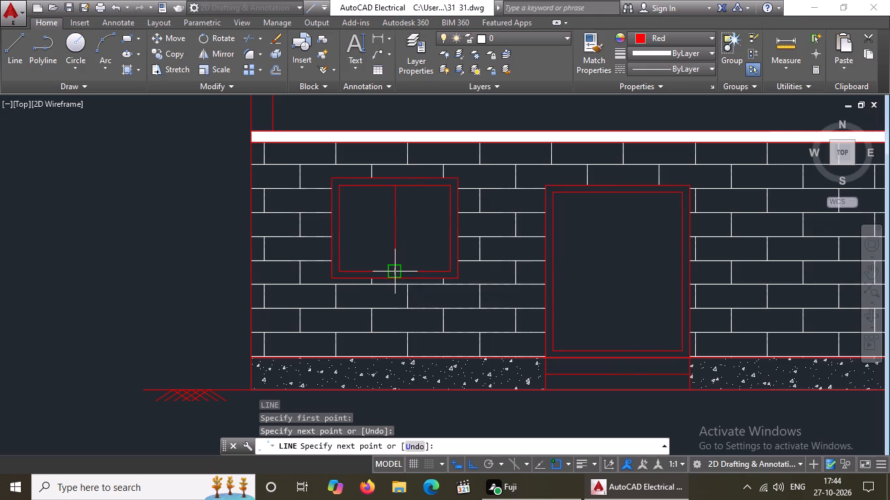
# Finish the vertical centre line of the left window.
pyautogui.press('Escape')
pyautogui.press('Escape')
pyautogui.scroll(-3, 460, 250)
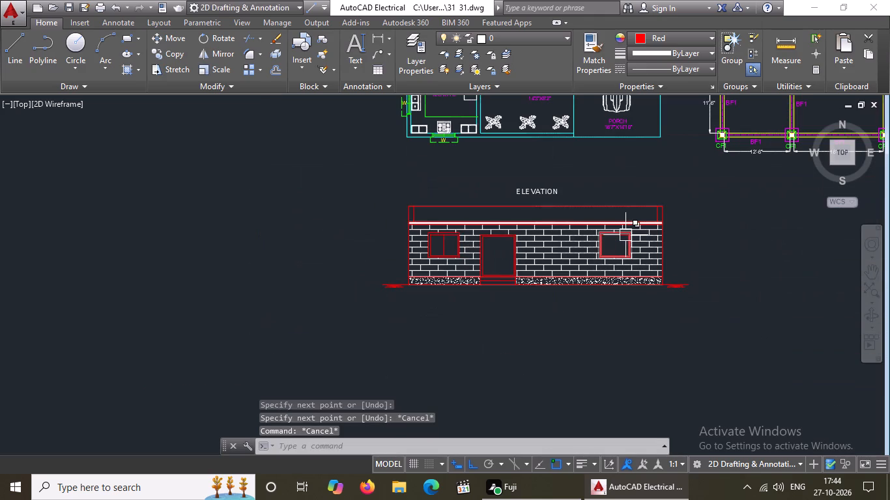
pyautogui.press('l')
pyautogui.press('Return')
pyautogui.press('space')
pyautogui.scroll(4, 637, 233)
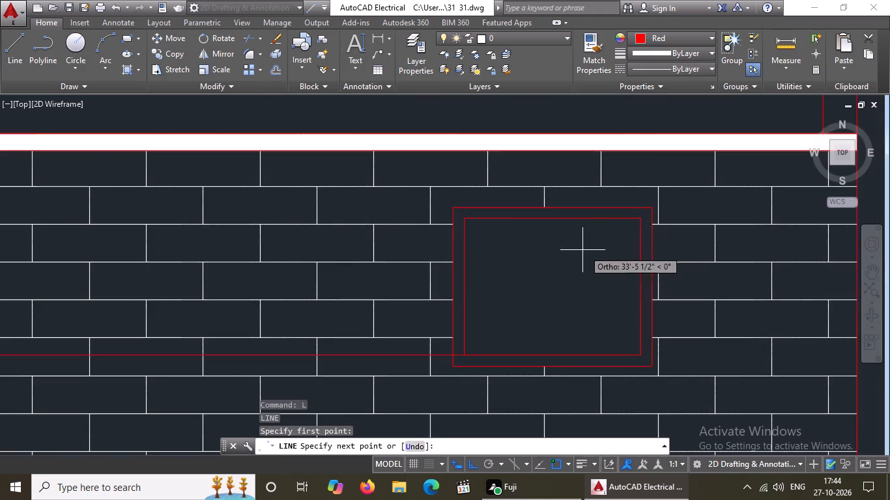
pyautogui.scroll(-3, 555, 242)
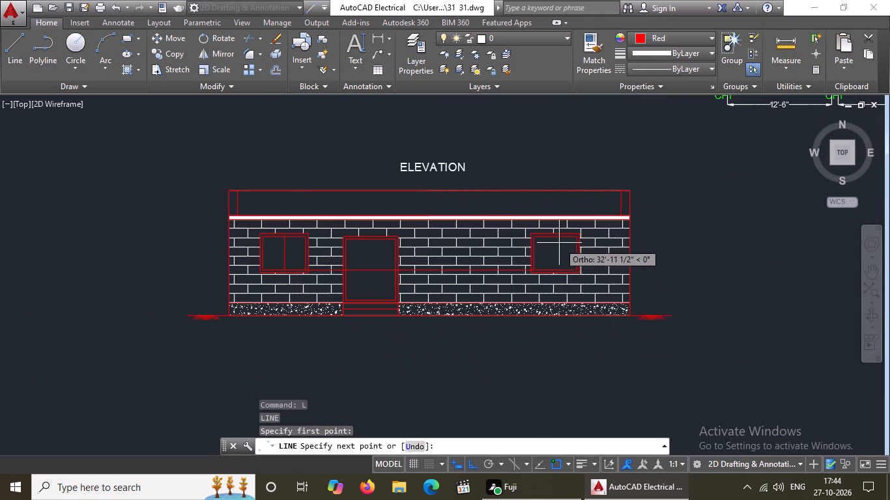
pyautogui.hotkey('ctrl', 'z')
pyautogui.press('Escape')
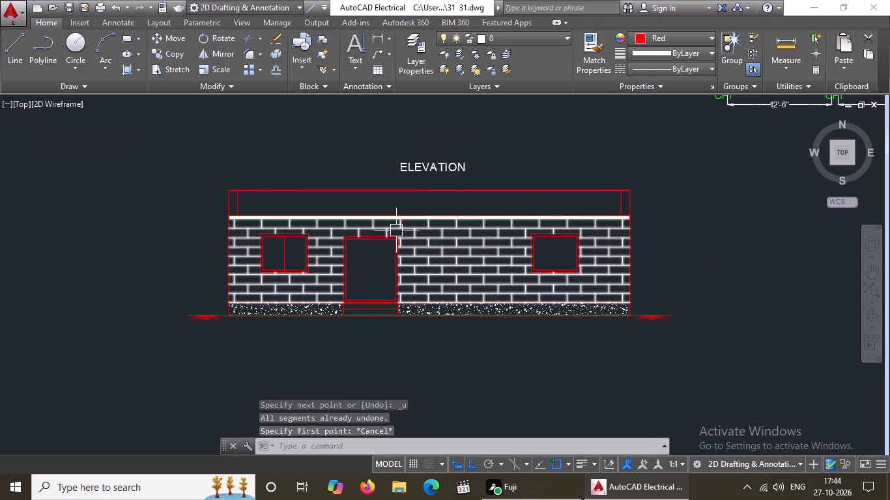
# Draw a vertical line through the middle of the right window, from the inner frame's top edge to its bottom edge.
pyautogui.press('l')
pyautogui.press('Return')
pyautogui.scroll(2, 538, 250)
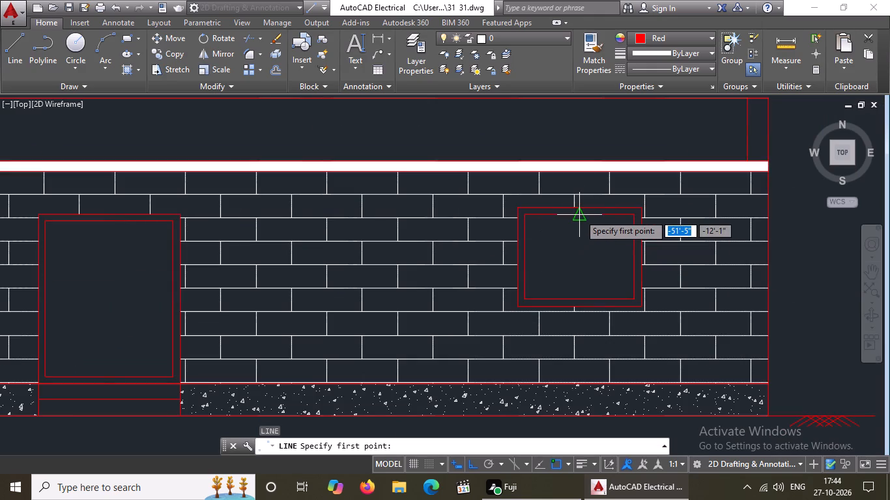
pyautogui.click(579, 214)
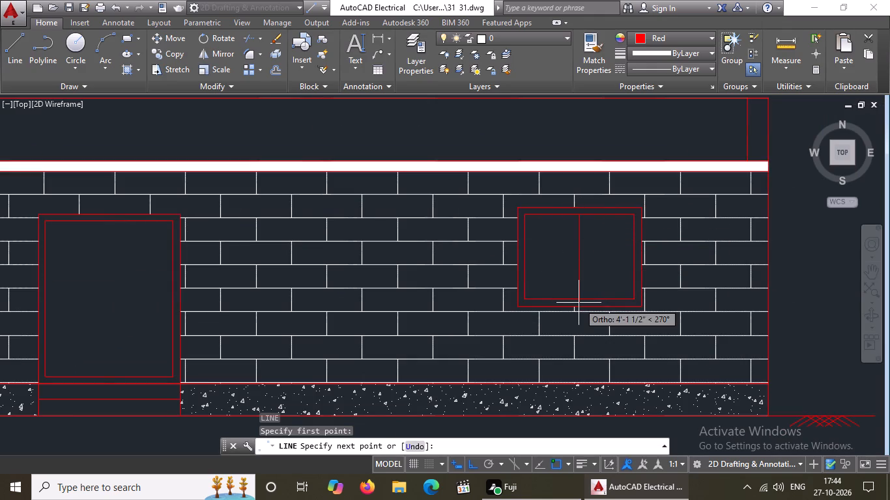
pyautogui.click(579, 299)
pyautogui.press('Escape')
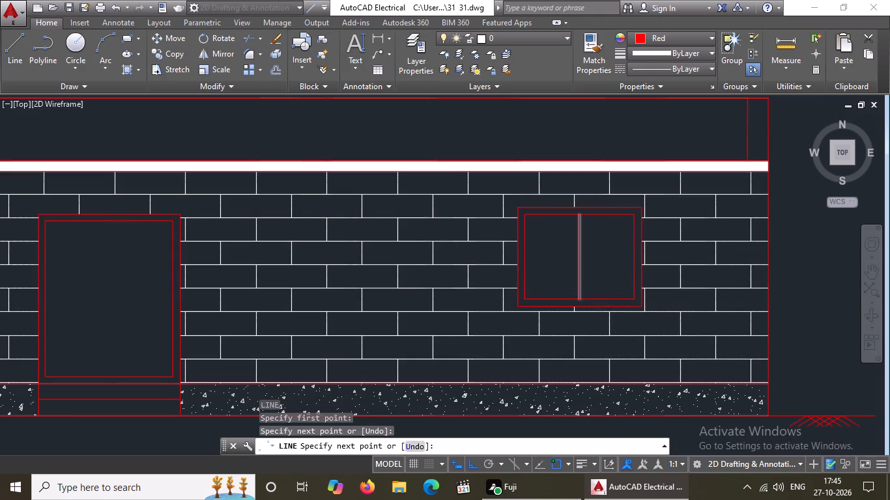
# Hatch both panes of the left window with the GOST_GLASS pattern at scale 2.
pyautogui.scroll(-3, 575, 269)
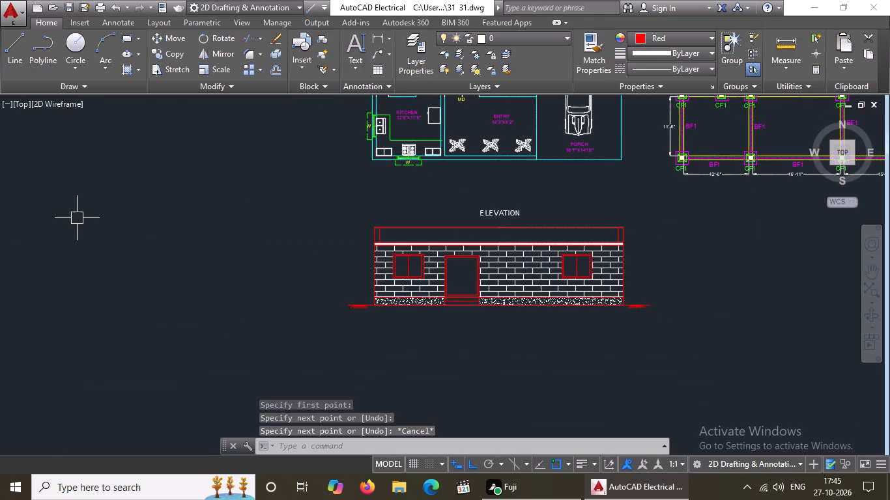
pyautogui.click(136, 67)
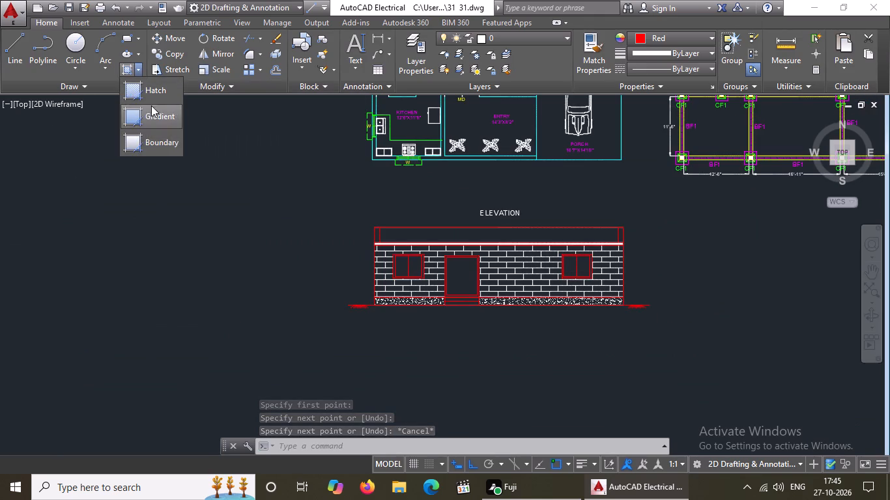
pyautogui.click(154, 94)
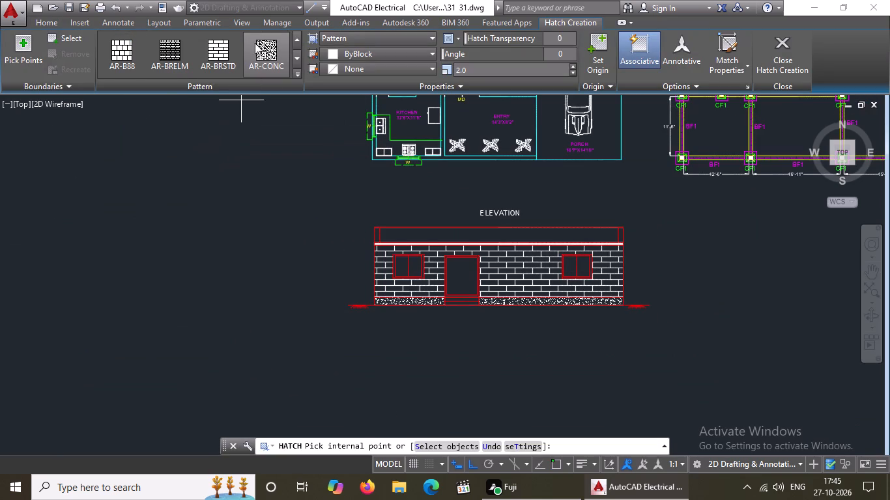
pyautogui.scroll(-4, 255, 43)
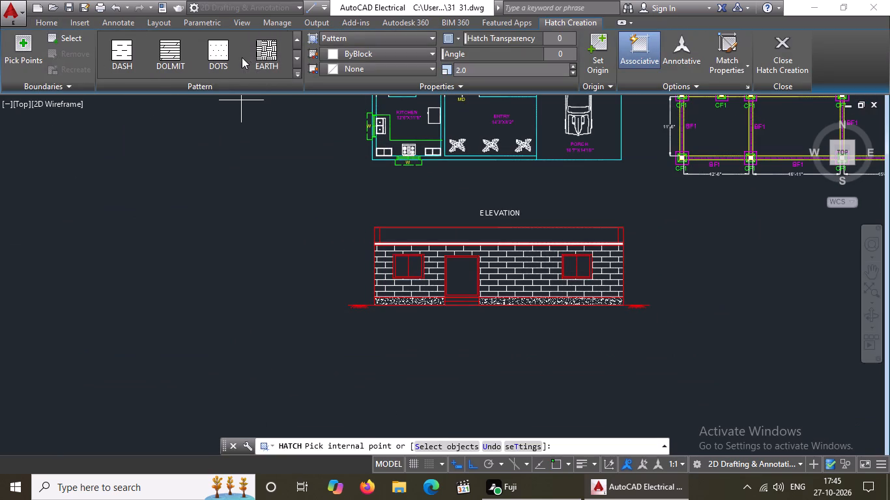
pyautogui.scroll(-3, 242, 57)
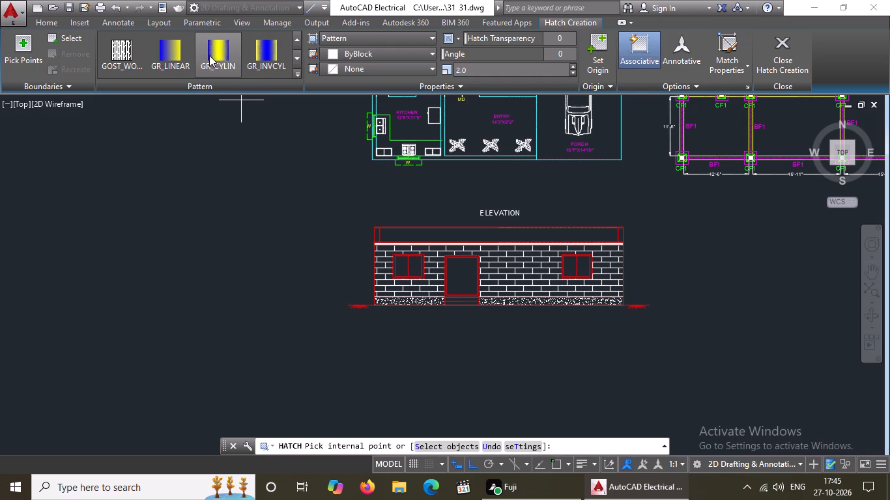
pyautogui.scroll(-2, 209, 55)
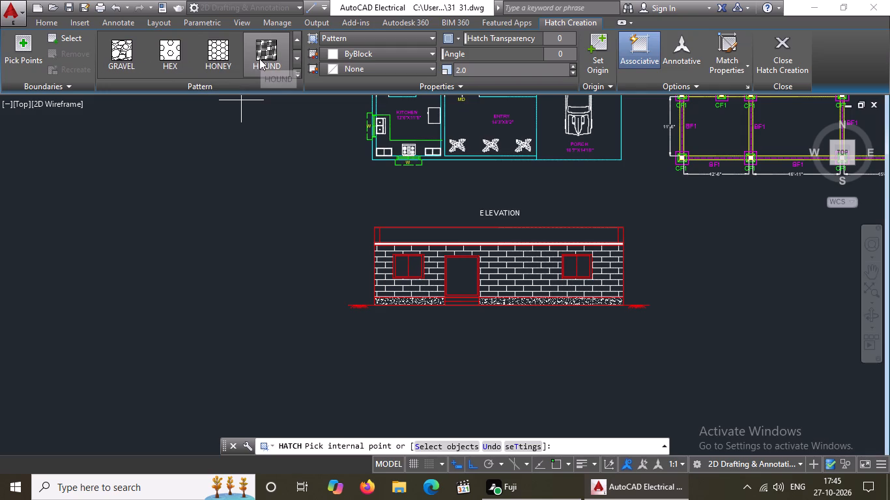
pyautogui.scroll(-3, 194, 63)
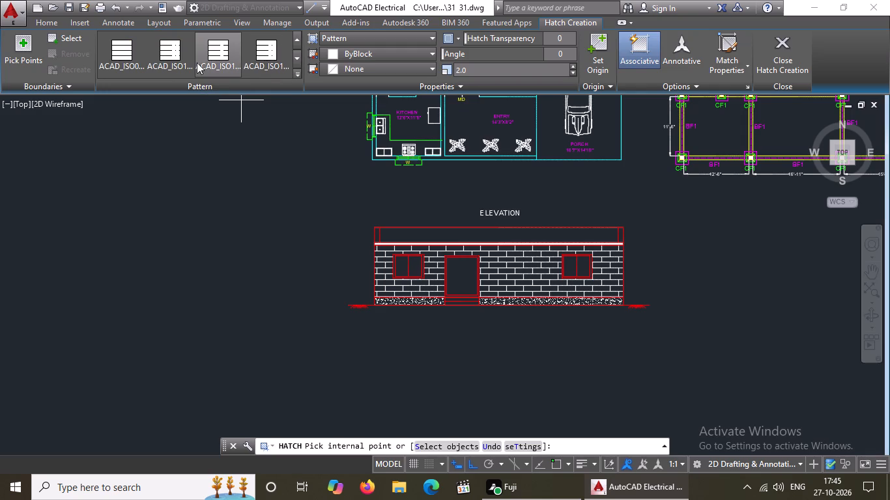
pyautogui.scroll(-5, 233, 54)
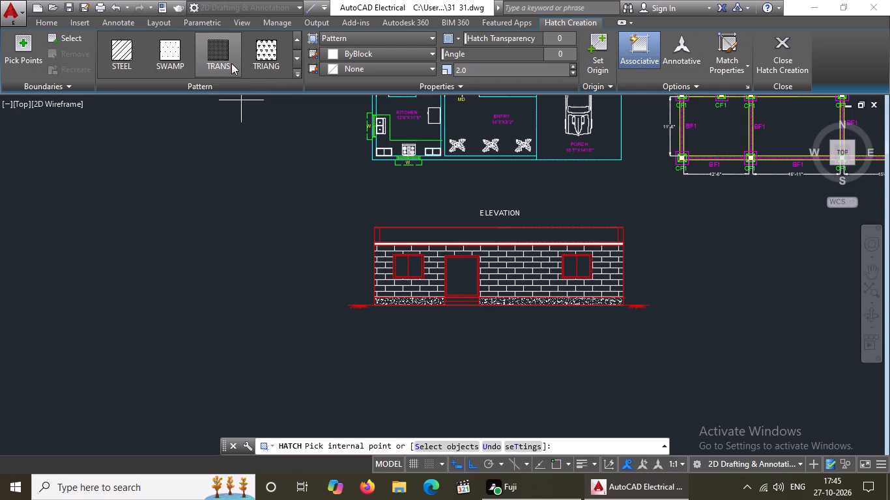
pyautogui.scroll(-2, 232, 62)
pyautogui.scroll(5, 232, 62)
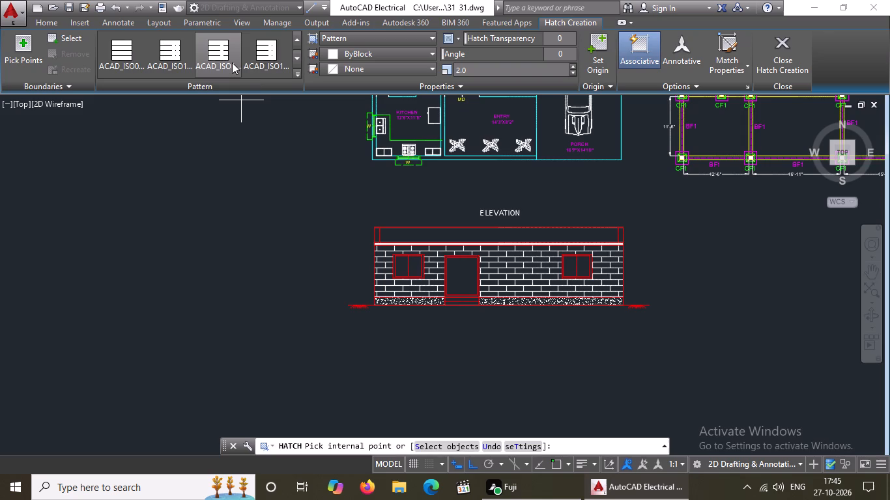
pyautogui.scroll(4, 232, 62)
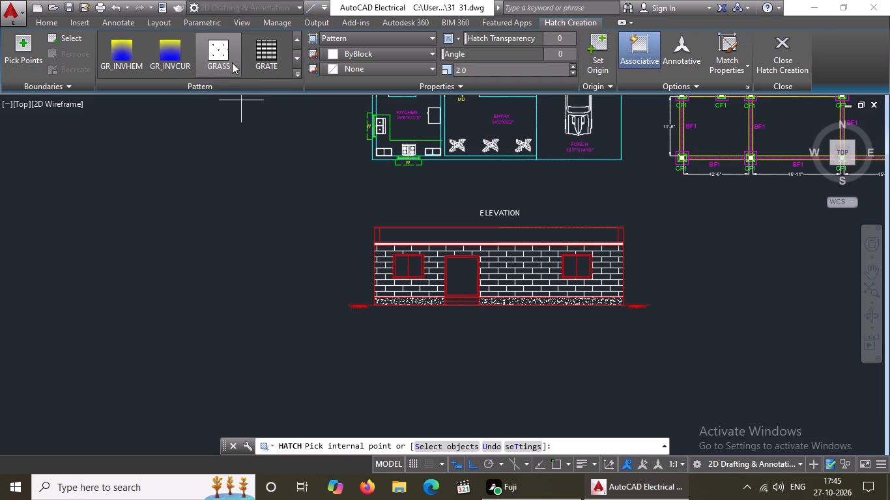
pyautogui.scroll(3, 232, 62)
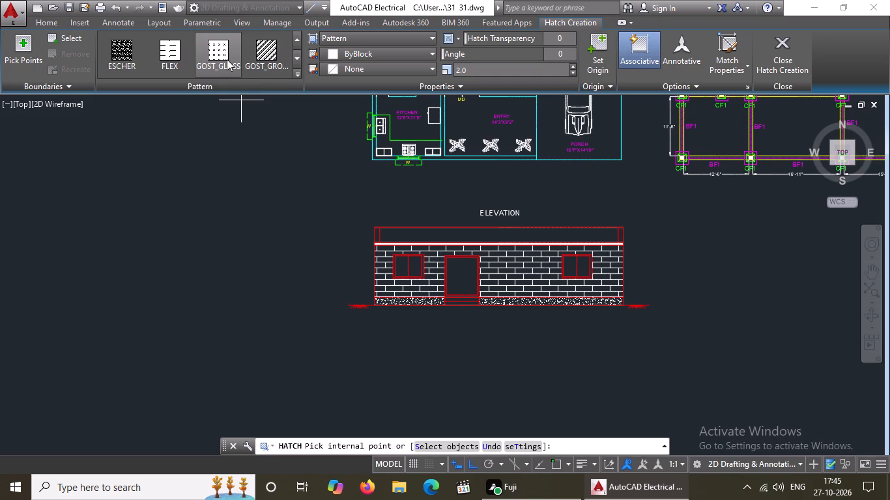
pyautogui.click(216, 55)
pyautogui.scroll(6, 419, 292)
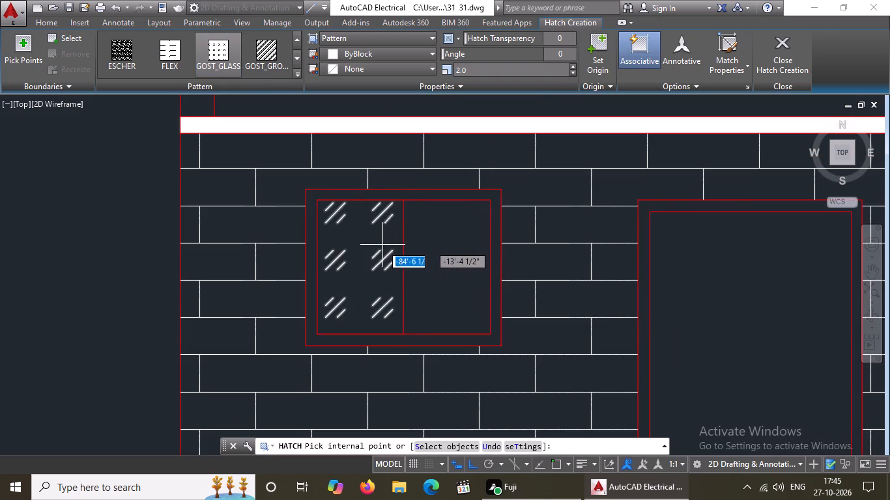
pyautogui.click(381, 245)
pyautogui.click(428, 238)
# Add the GOST_GLASS hatch to both panes of the right window and finish the hatch.
pyautogui.scroll(-5, 428, 238)
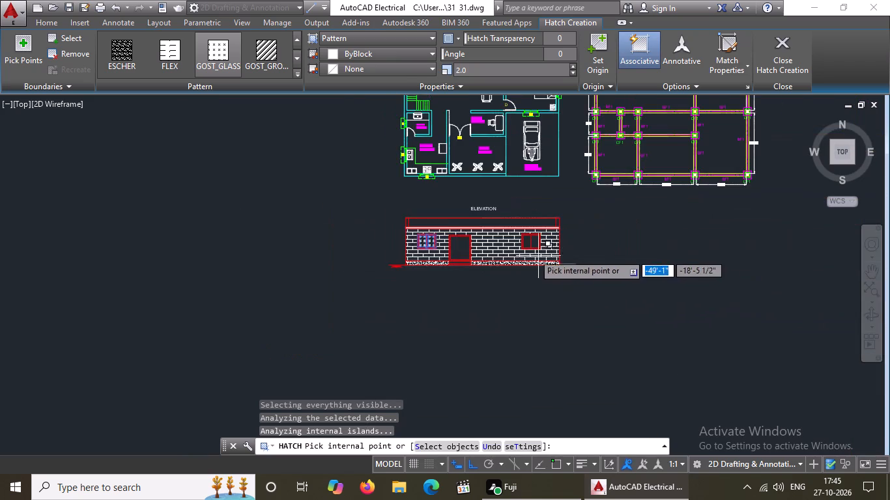
pyautogui.scroll(4, 525, 251)
pyautogui.click(528, 208)
pyautogui.click(578, 204)
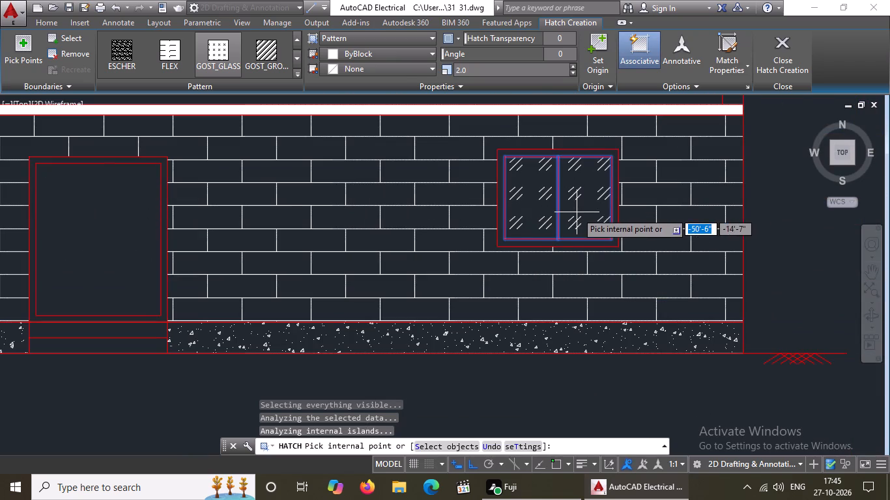
pyautogui.press('Escape')
# Fill the left window's frame, between its outer and inner rectangles, with a SOLID hatch.
pyautogui.scroll(-2, 264, 229)
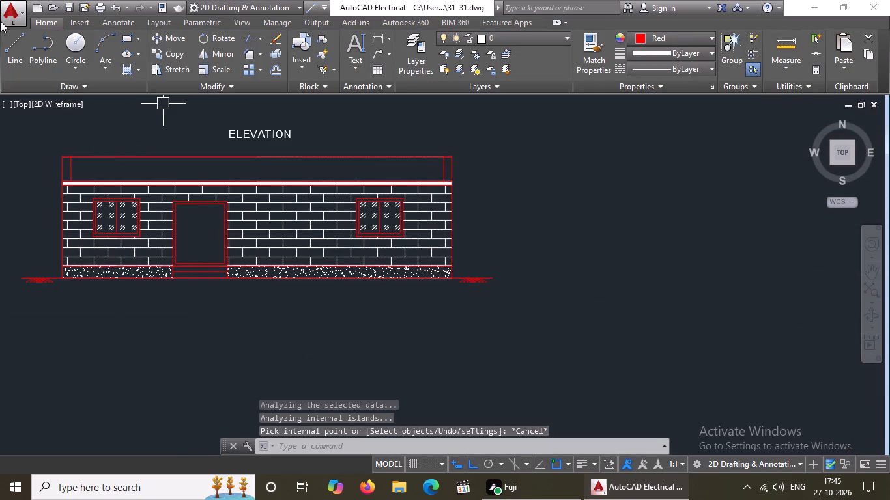
pyautogui.click(137, 68)
pyautogui.click(158, 84)
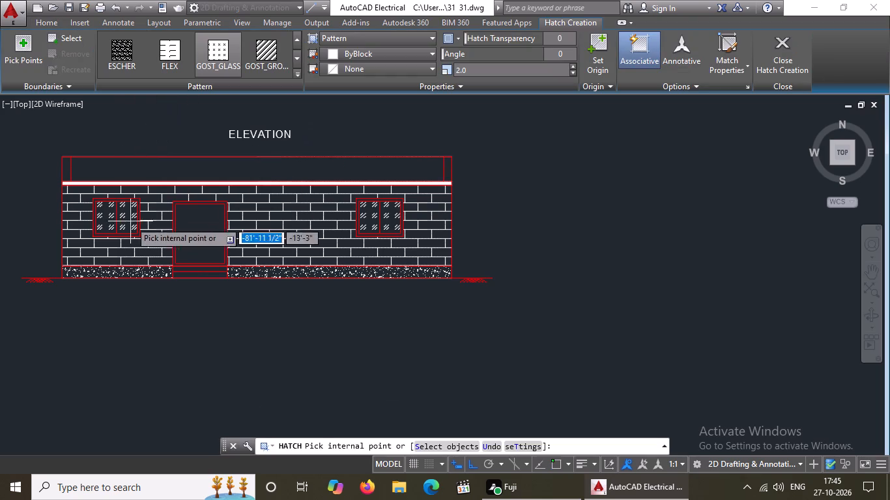
pyautogui.scroll(3, 120, 204)
pyautogui.scroll(2, 124, 66)
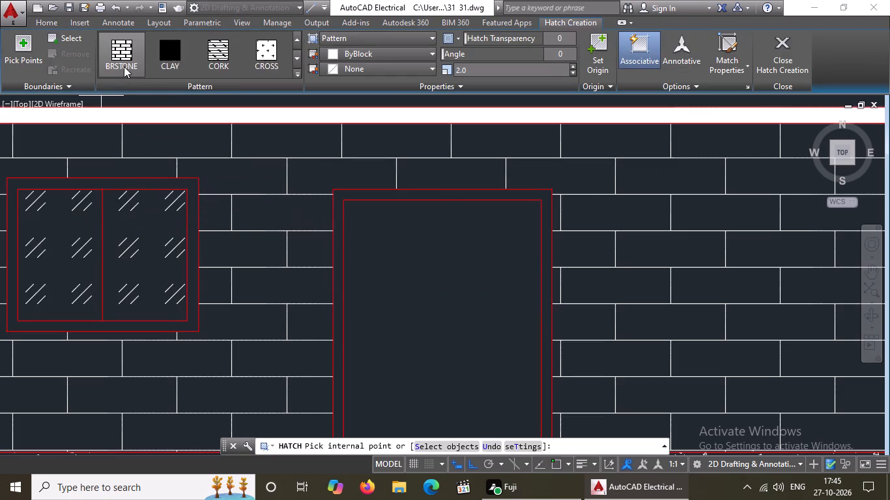
pyautogui.scroll(8, 124, 66)
pyautogui.click(127, 57)
pyautogui.scroll(2, 140, 195)
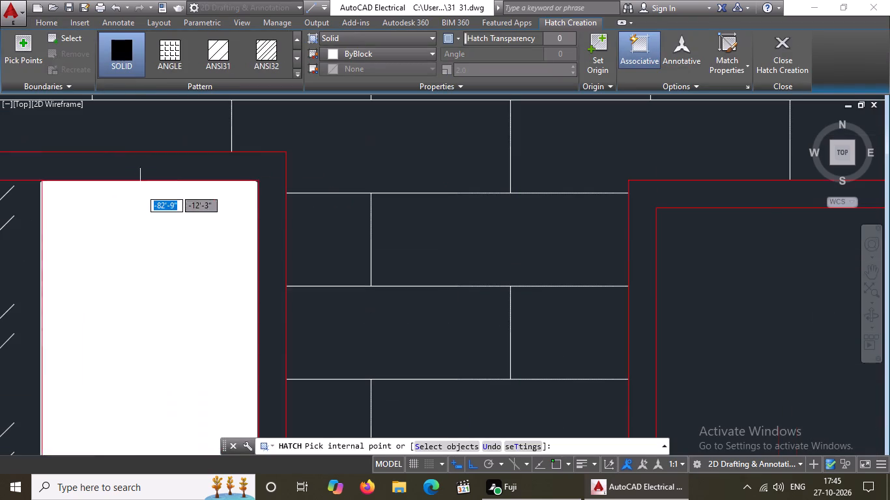
pyautogui.click(142, 164)
# Fill the right window's frame, between its outer and inner rectangles, with the SOLID hatch.
pyautogui.scroll(-2, 154, 160)
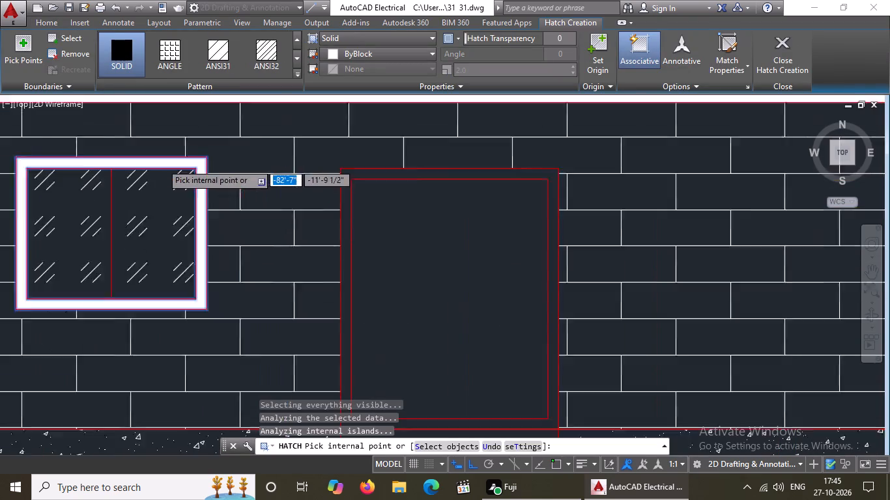
pyautogui.scroll(-3, 170, 167)
pyautogui.scroll(4, 484, 168)
pyautogui.scroll(2, 351, 174)
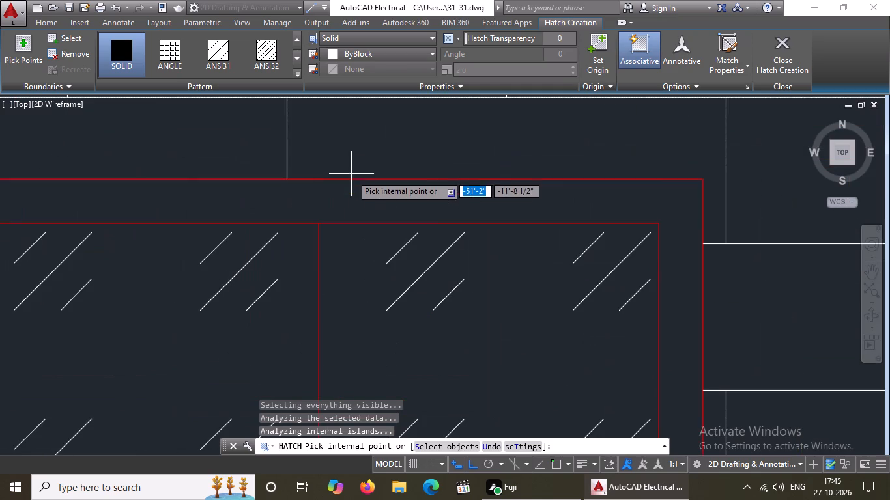
pyautogui.click(332, 194)
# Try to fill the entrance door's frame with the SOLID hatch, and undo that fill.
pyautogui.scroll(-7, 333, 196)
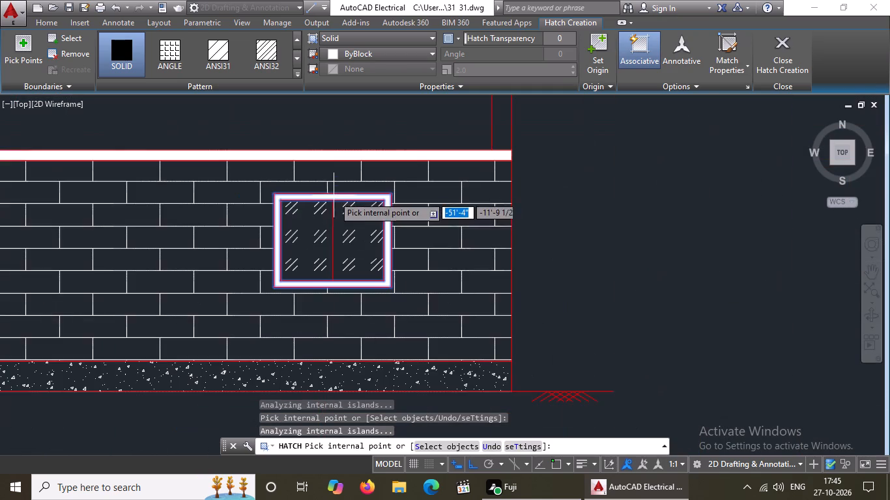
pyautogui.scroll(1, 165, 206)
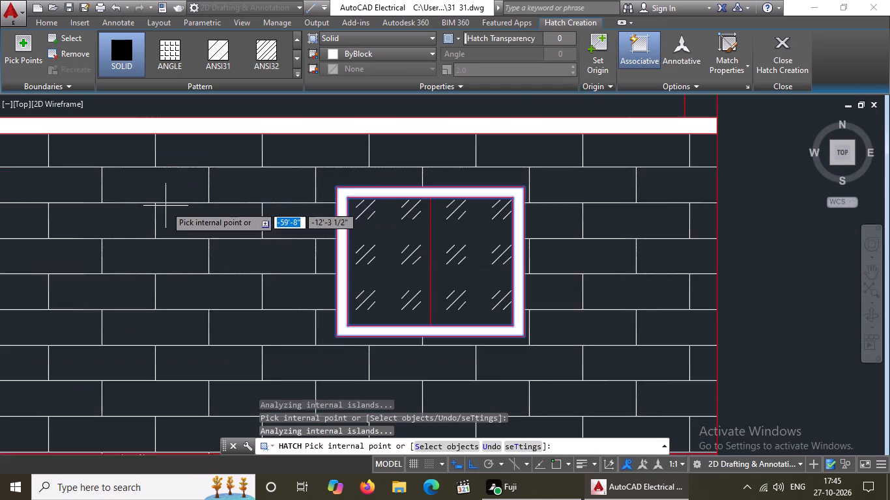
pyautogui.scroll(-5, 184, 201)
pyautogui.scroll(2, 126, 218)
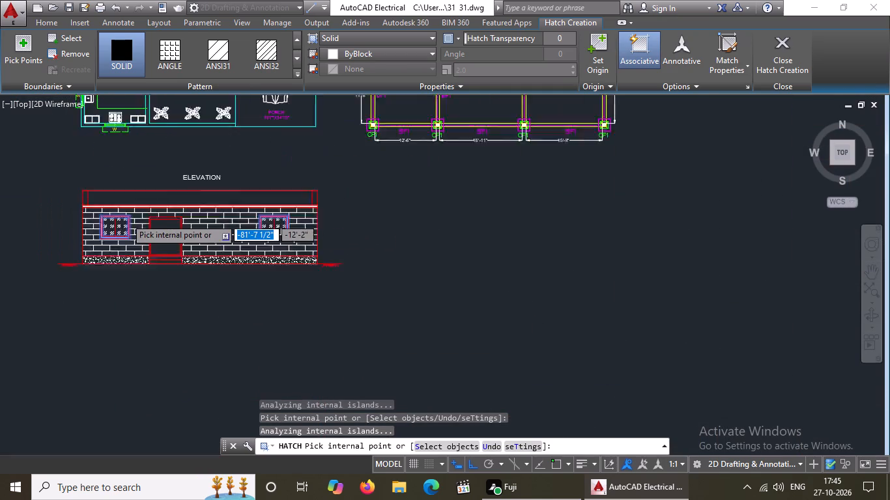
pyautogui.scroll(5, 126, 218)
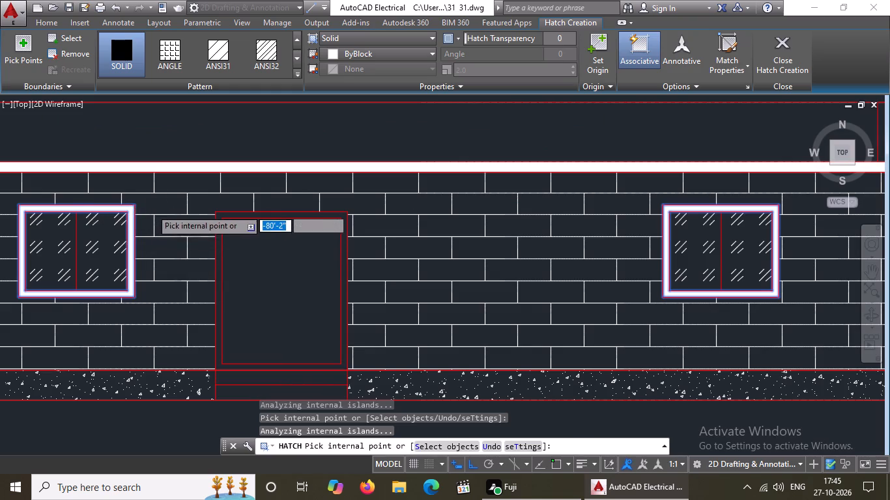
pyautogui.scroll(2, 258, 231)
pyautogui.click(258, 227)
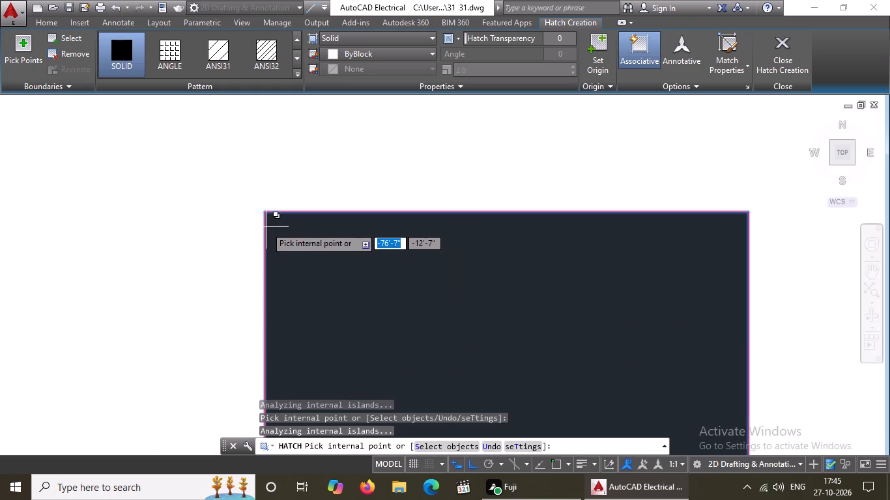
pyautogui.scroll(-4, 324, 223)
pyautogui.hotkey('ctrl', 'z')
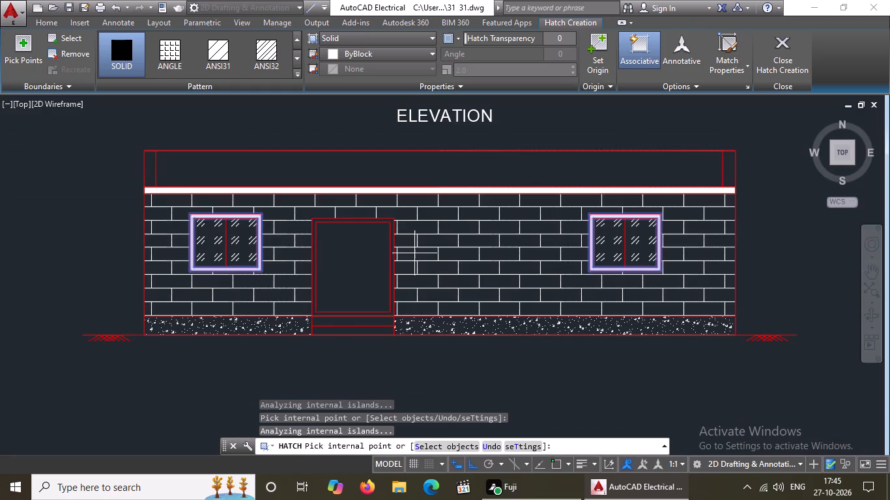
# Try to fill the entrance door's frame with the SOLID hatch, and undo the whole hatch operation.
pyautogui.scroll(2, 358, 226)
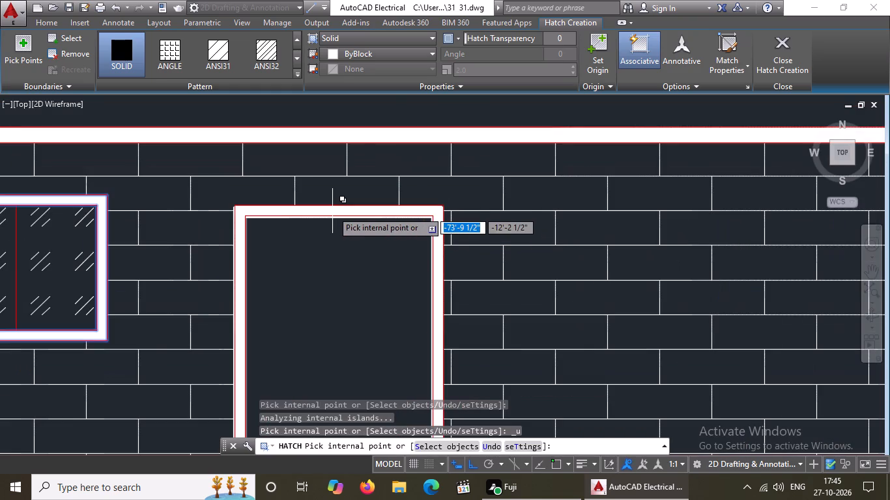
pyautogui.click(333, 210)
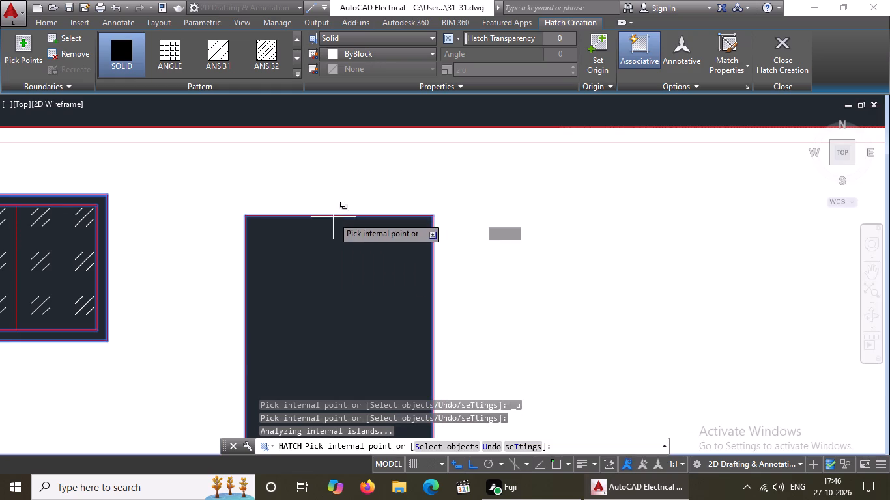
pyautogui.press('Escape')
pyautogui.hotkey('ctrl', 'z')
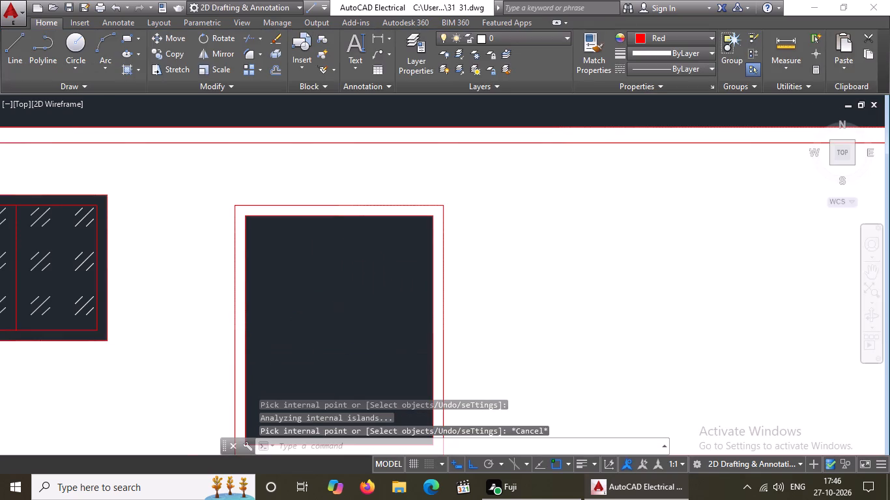
# Start a new SOLID hatch and fill the narrow strips at both ends of the parapet.
pyautogui.scroll(-4, 310, 321)
pyautogui.scroll(2, 339, 307)
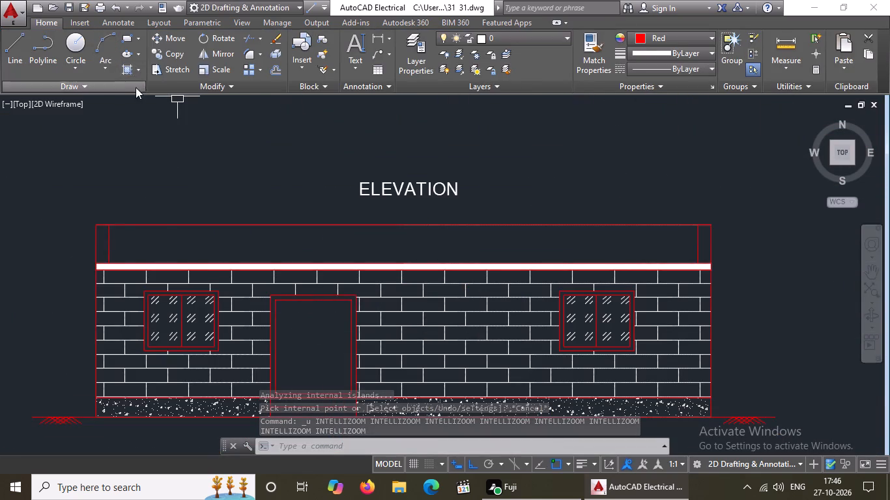
pyautogui.click(141, 72)
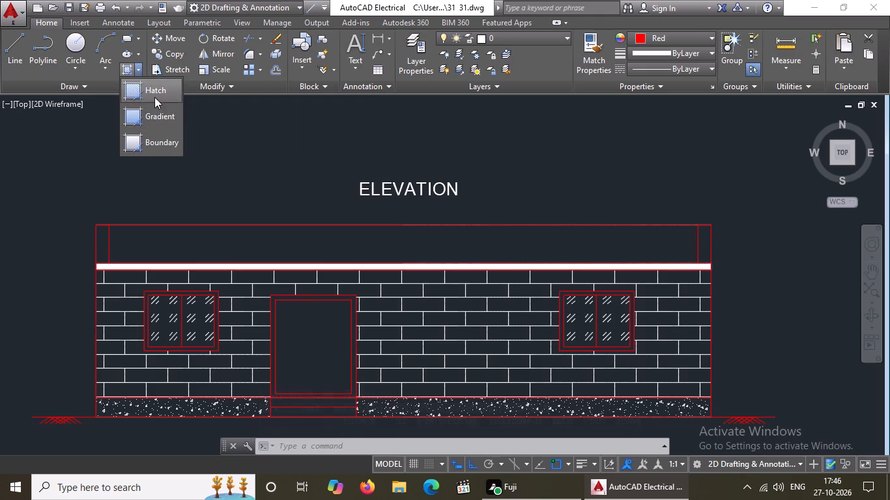
pyautogui.click(155, 96)
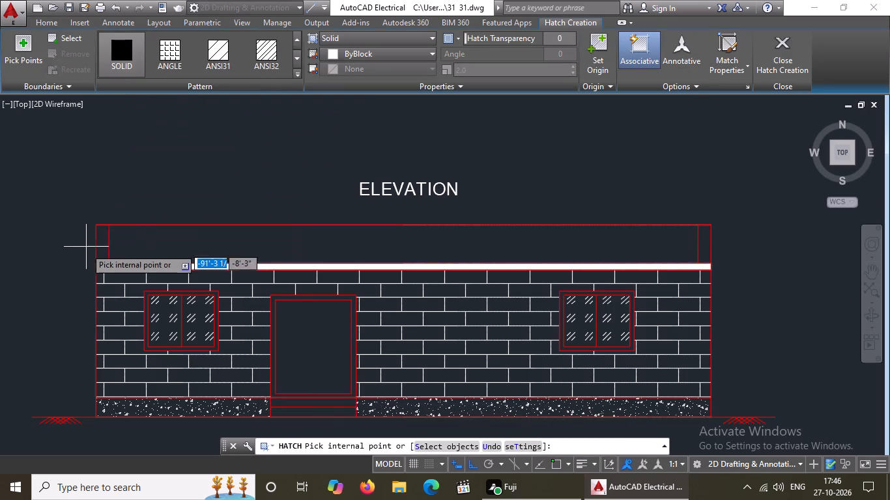
pyautogui.scroll(2, 103, 241)
pyautogui.click(93, 236)
pyautogui.scroll(-4, 101, 234)
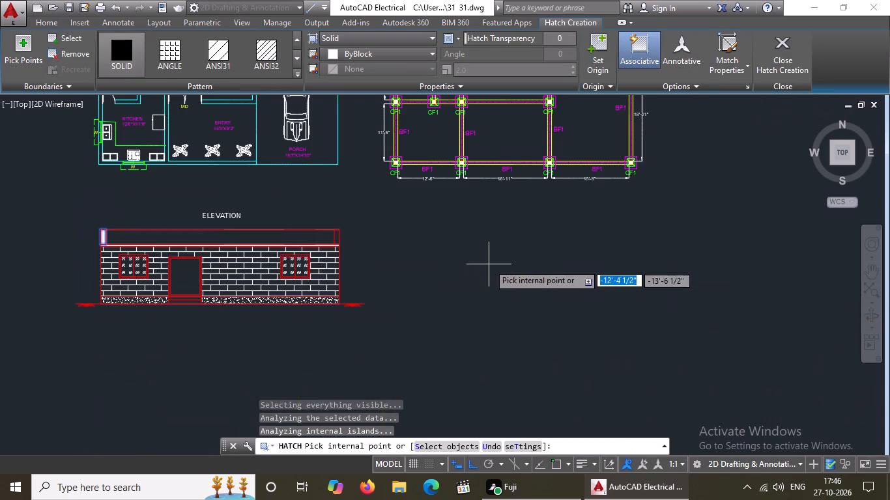
pyautogui.scroll(5, 326, 229)
pyautogui.click(359, 245)
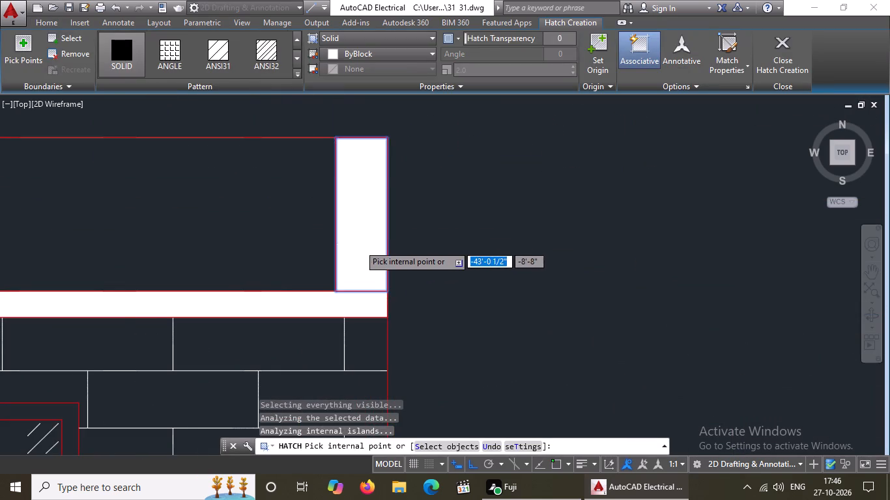
# Fill the left window's frame, between its outer and inner rectangles, with the SOLID hatch.
pyautogui.scroll(-4, 354, 246)
pyautogui.scroll(-2, 188, 266)
pyautogui.scroll(-3, 55, 303)
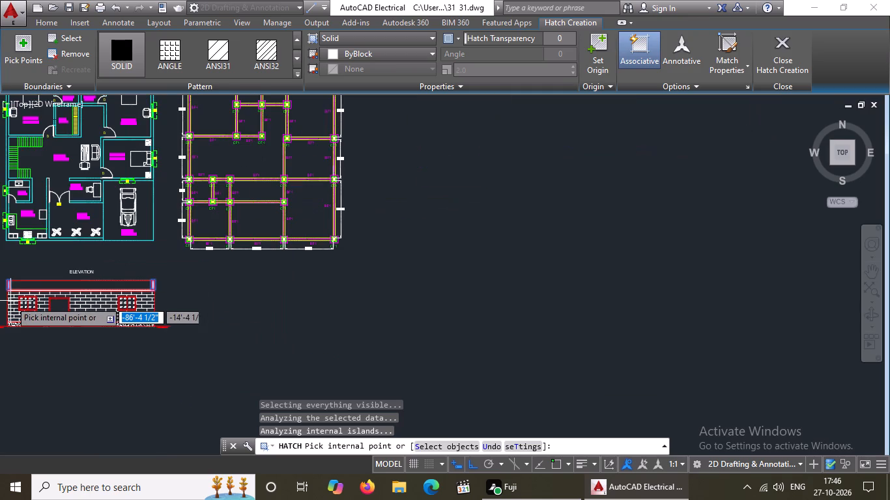
pyautogui.scroll(8, 10, 300)
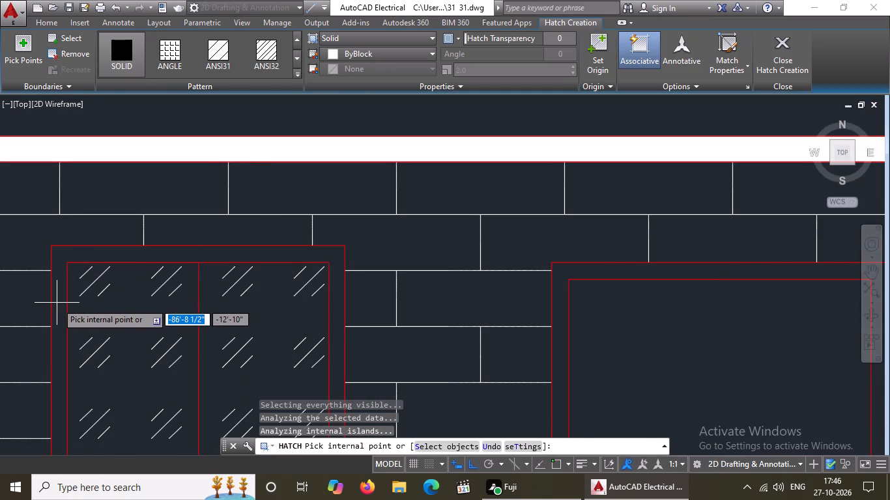
pyautogui.click(57, 303)
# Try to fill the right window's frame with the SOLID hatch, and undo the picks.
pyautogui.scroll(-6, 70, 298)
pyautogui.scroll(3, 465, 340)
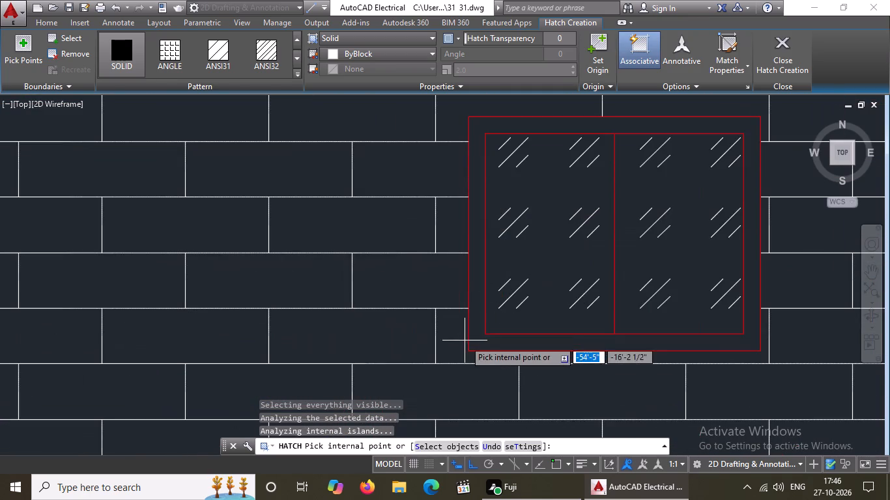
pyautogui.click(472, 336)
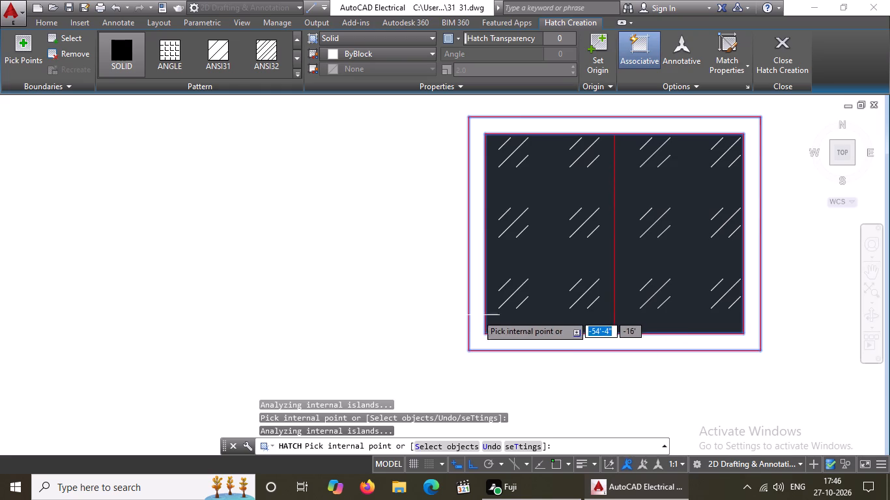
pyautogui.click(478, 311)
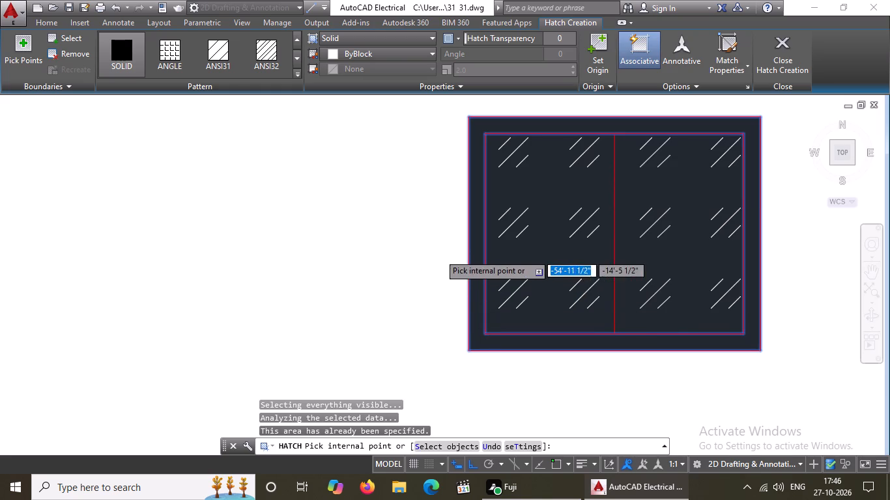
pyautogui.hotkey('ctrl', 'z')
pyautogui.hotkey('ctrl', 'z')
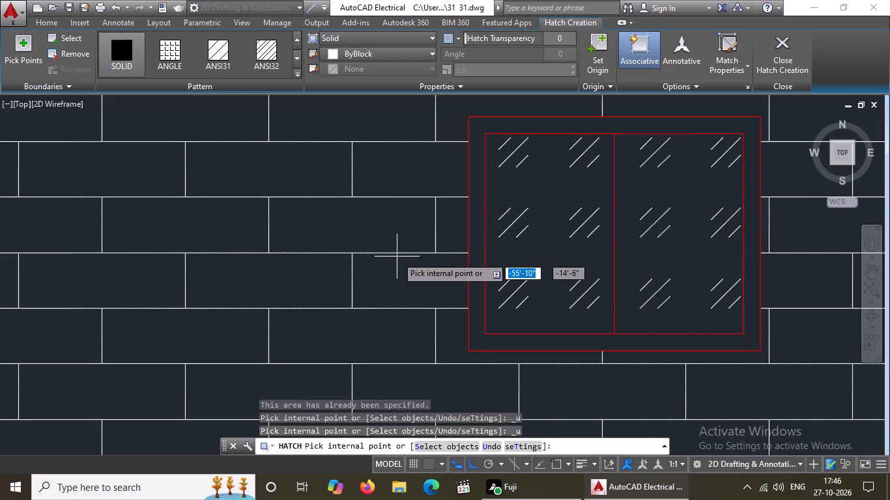
# Fill the right window's frame, between its outer and inner rectangles, with the SOLID hatch and finish the hatch.
pyautogui.scroll(-5, 415, 257)
pyautogui.scroll(8, 414, 268)
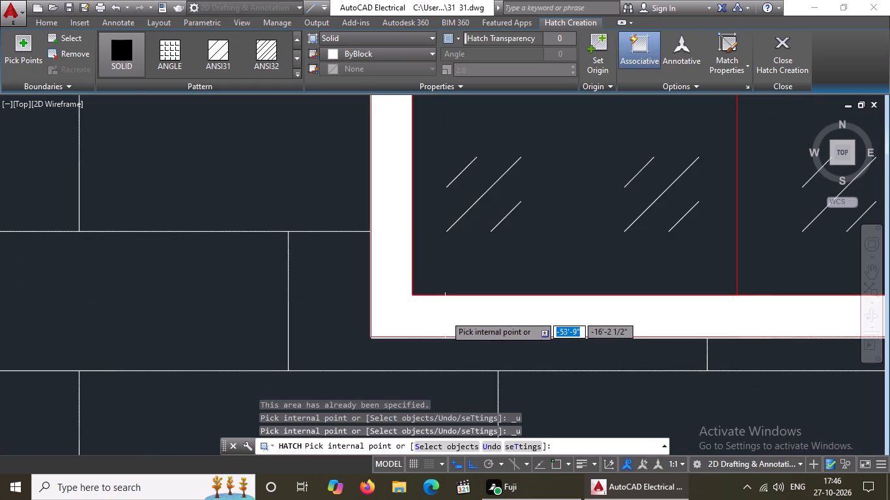
pyautogui.click(446, 315)
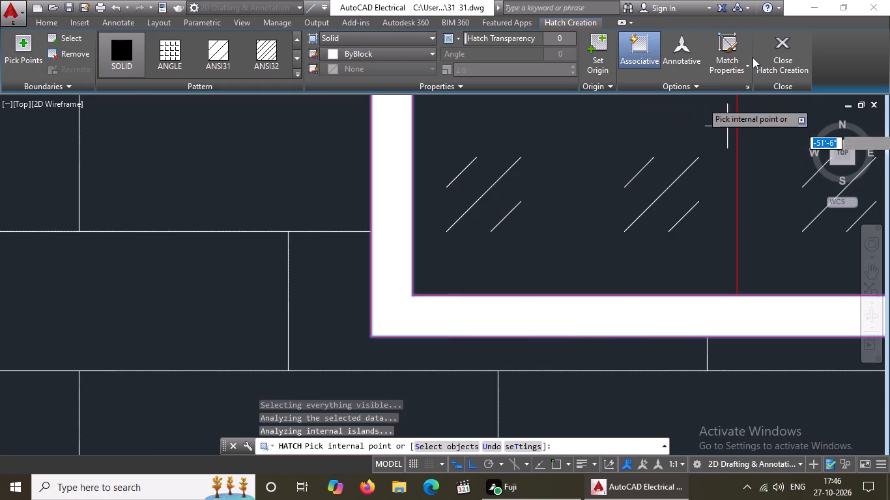
pyautogui.click(795, 61)
pyautogui.scroll(-4, 721, 85)
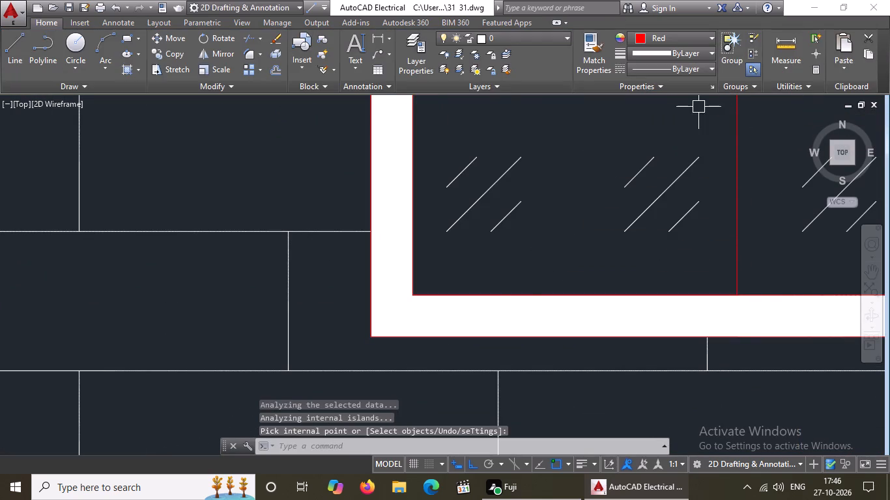
pyautogui.scroll(-8, 513, 287)
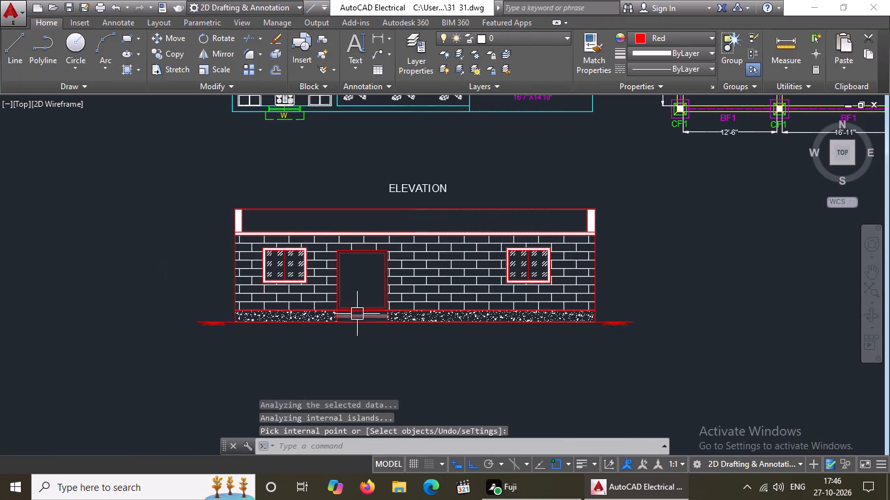
pyautogui.press('Escape')
# Hatch the long parapet band between the two solid end strips with the AR-PARQ1 pattern and finish the hatch.
pyautogui.scroll(2, 379, 311)
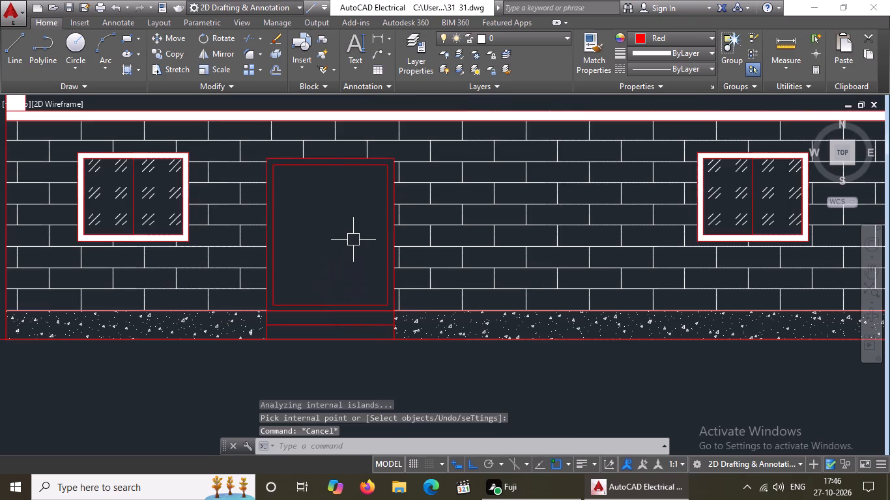
pyautogui.scroll(-2, 307, 208)
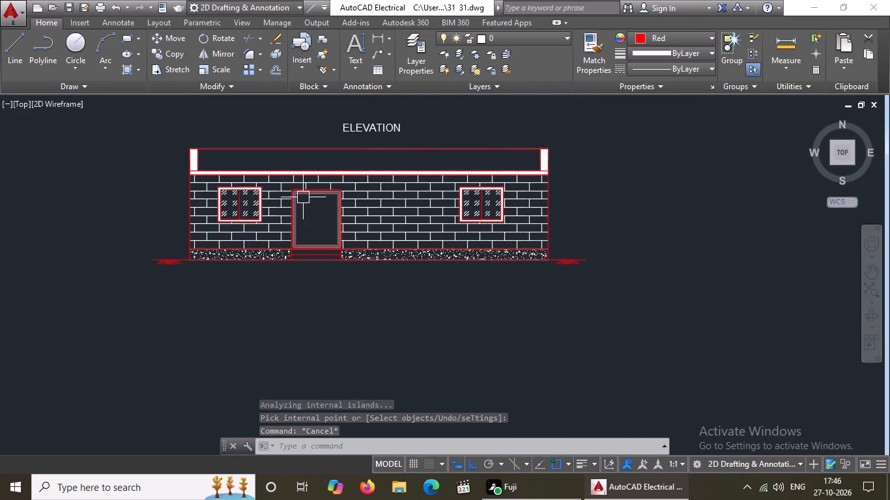
pyautogui.click(137, 70)
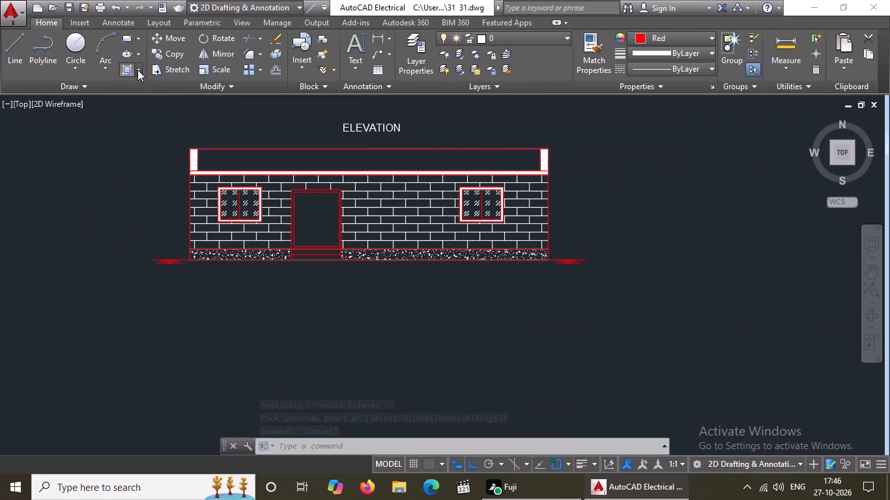
pyautogui.click(158, 95)
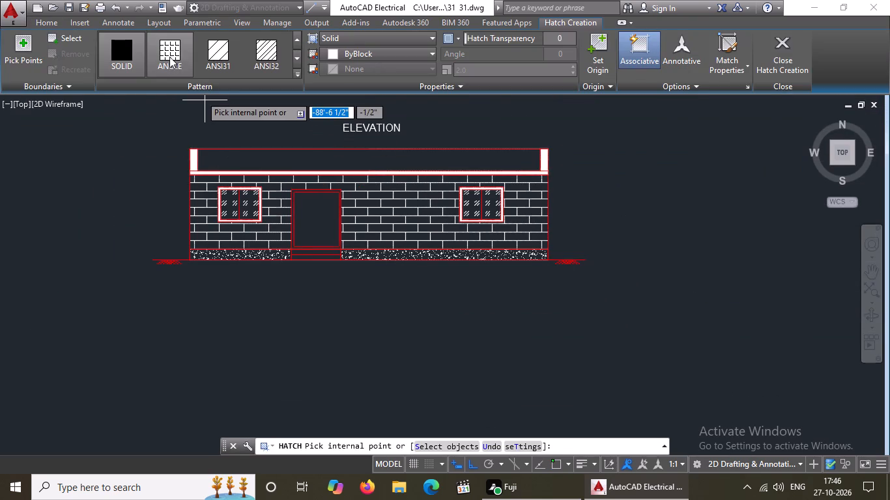
pyautogui.scroll(-4, 188, 58)
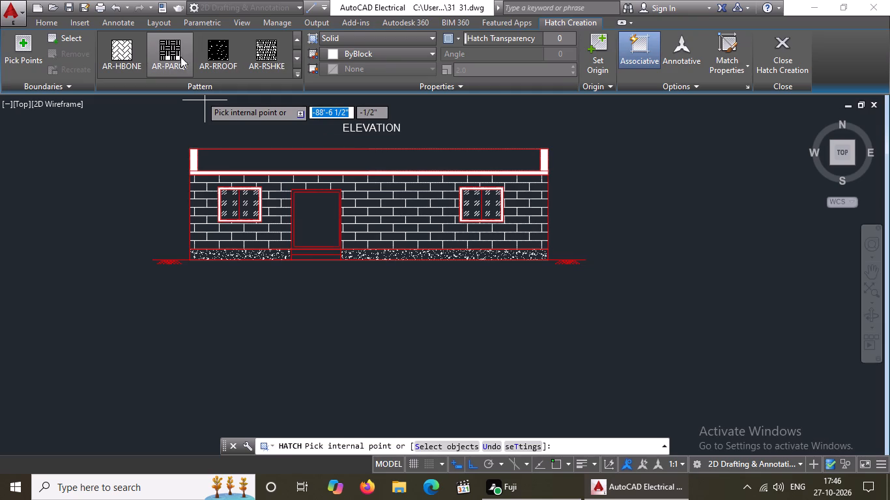
pyautogui.click(176, 55)
pyautogui.scroll(2, 281, 132)
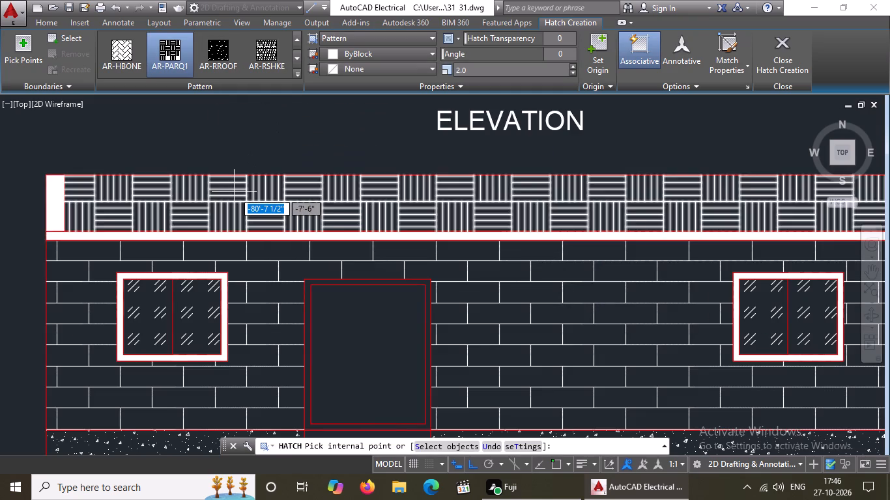
pyautogui.click(234, 192)
pyautogui.click(773, 59)
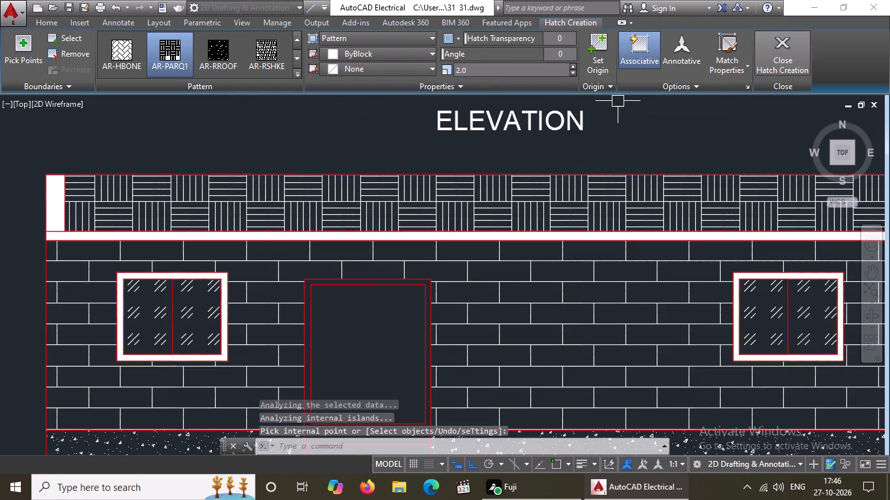
pyautogui.scroll(-2, 105, 161)
pyautogui.press('Escape')
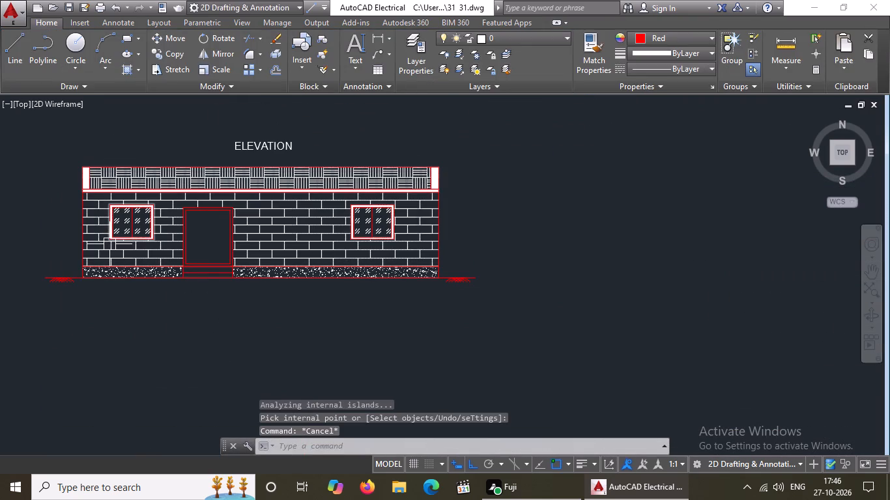
# Insert the imperial Door Elevation block from the architectural tool palette into the empty space to the lower right of the elevation.
pyautogui.scroll(-2, 248, 249)
pyautogui.scroll(3, 245, 249)
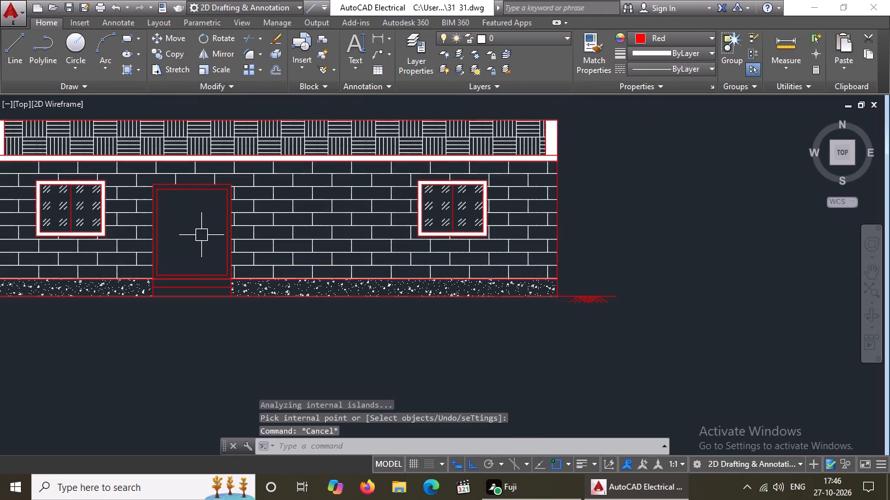
pyautogui.press('Escape')
pyautogui.press('Escape')
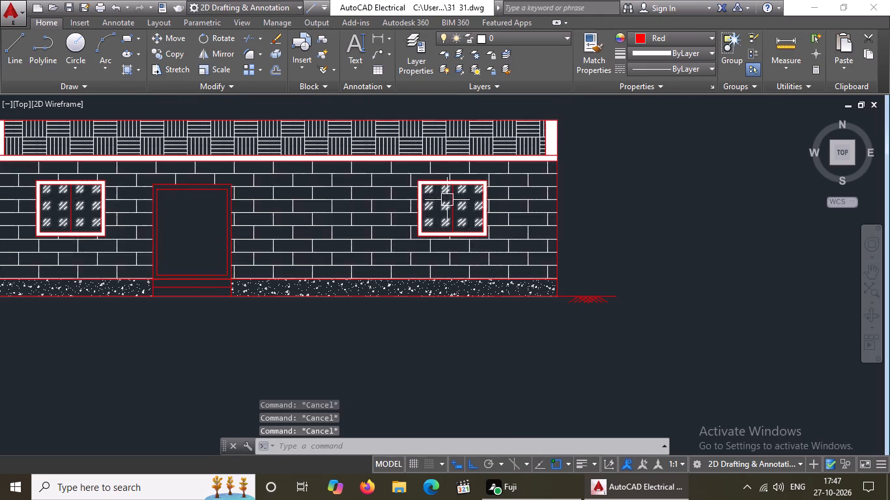
pyautogui.scroll(-2, 446, 201)
pyautogui.press('t')
pyautogui.press('p')
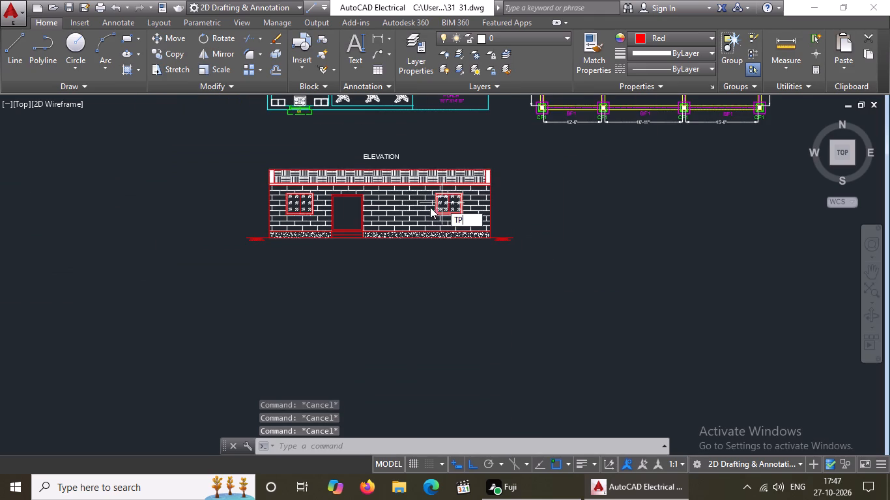
pyautogui.press('space')
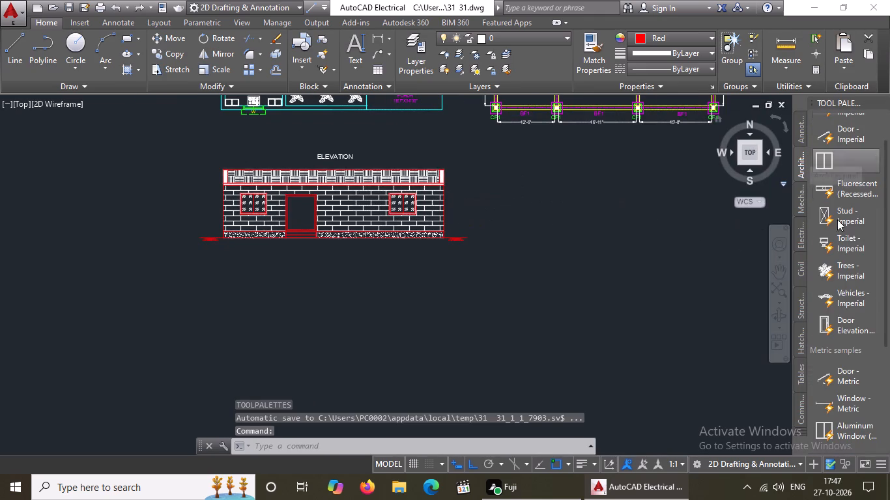
pyautogui.moveTo(844, 322); pyautogui.dragTo(572, 308)
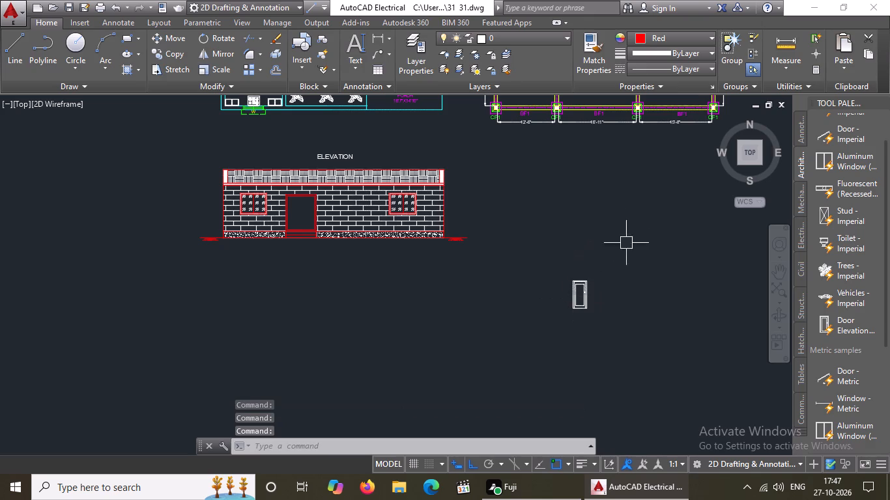
# Stretch the inserted door elevation block horizontally to make the door wider.
pyautogui.scroll(2, 581, 291)
pyautogui.click(588, 299)
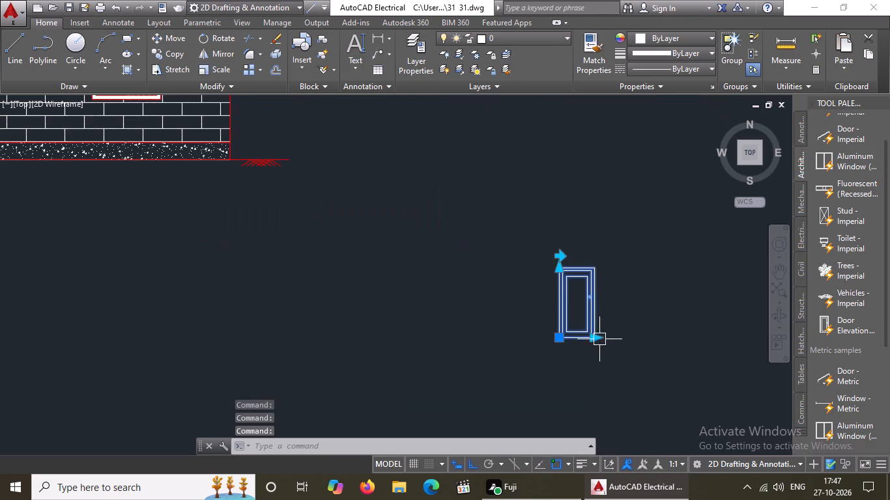
pyautogui.moveTo(593, 339); pyautogui.dragTo(704, 342)
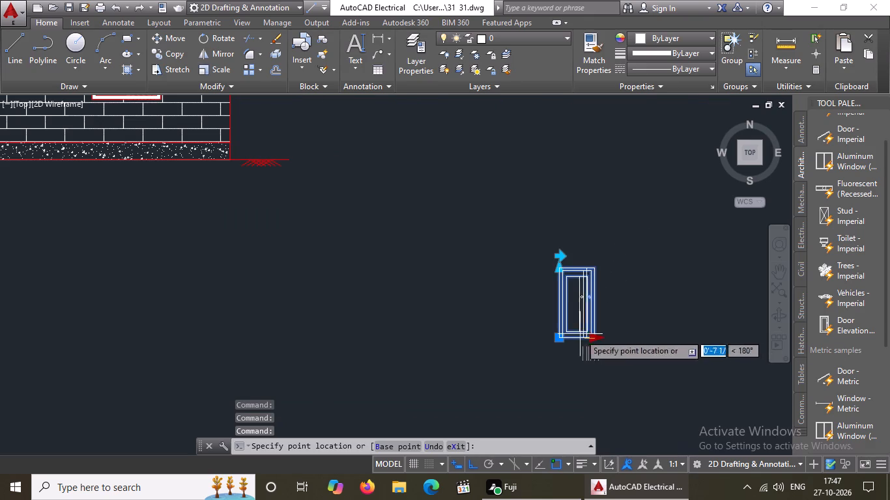
pyautogui.click(643, 327)
pyautogui.moveTo(594, 334); pyautogui.dragTo(642, 338)
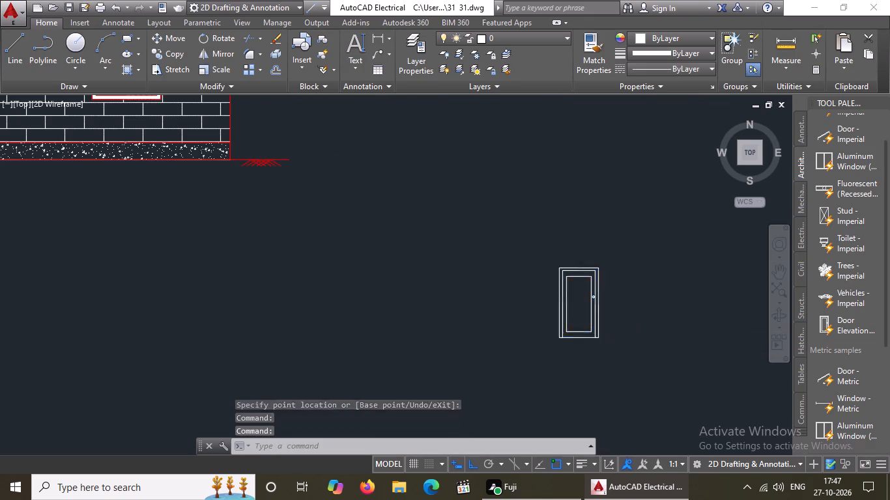
pyautogui.moveTo(642, 338); pyautogui.dragTo(658, 340)
pyautogui.scroll(-3, 649, 329)
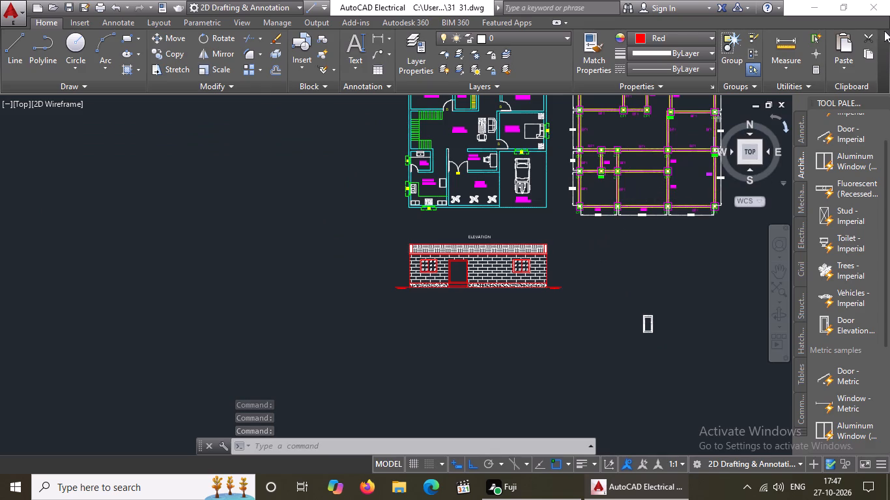
# Close the tool palettes.
pyautogui.click(882, 103)
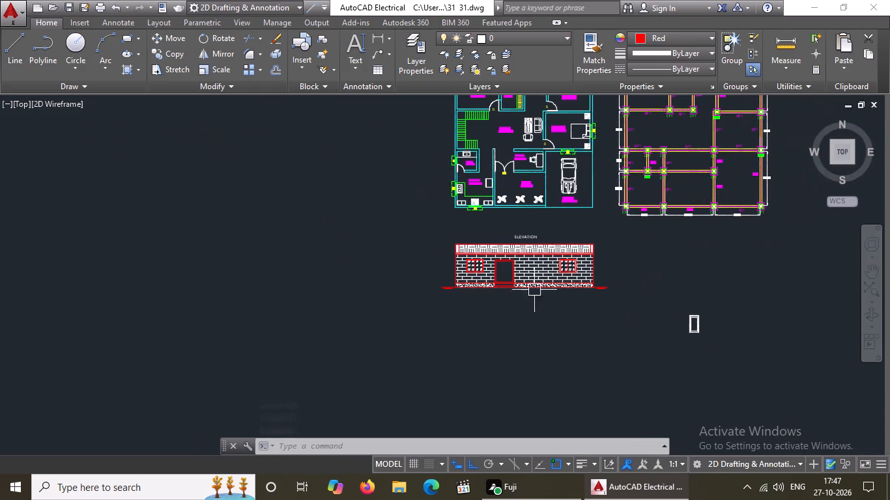
# Move the door elevation block into the elevation's door opening, at the opening's lower left corner, with Ortho turned off.
pyautogui.scroll(3, 504, 283)
pyautogui.scroll(-3, 511, 274)
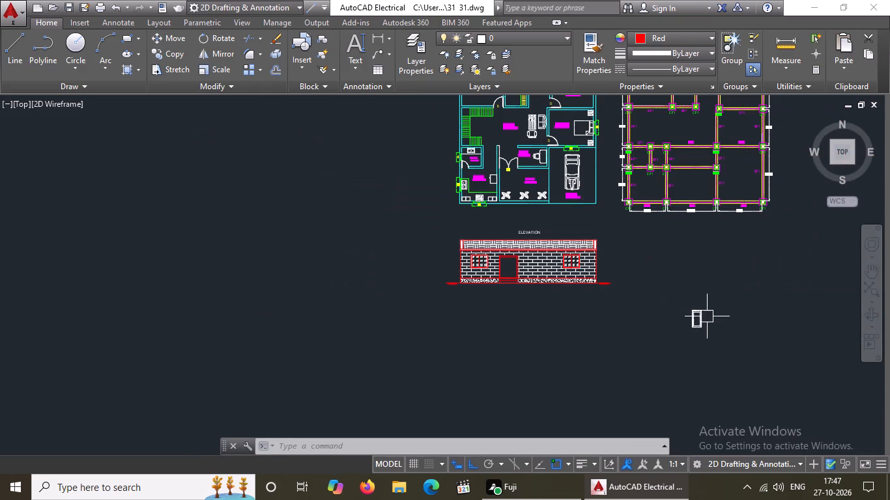
pyautogui.click(696, 322)
pyautogui.click(695, 327)
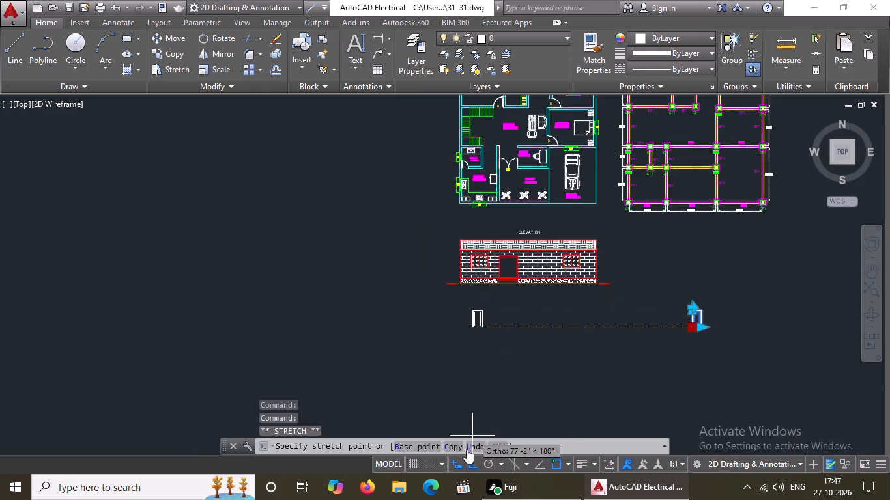
pyautogui.click(468, 464)
pyautogui.scroll(4, 519, 258)
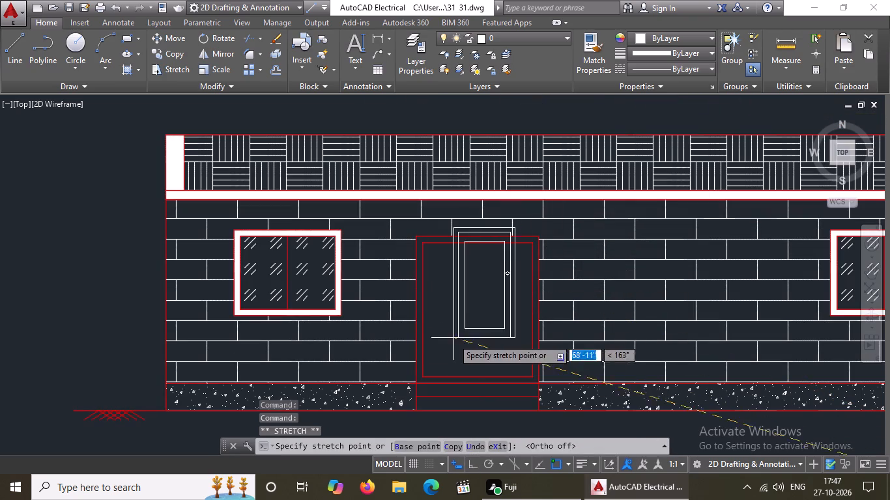
pyautogui.click(420, 374)
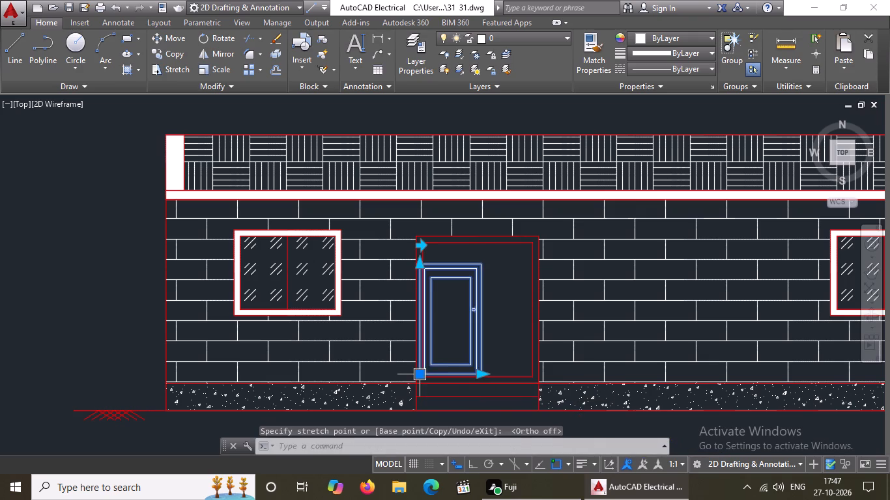
# Stretch the door block up to near the top of the opening and narrow it to about half the opening's width.
pyautogui.moveTo(417, 265); pyautogui.dragTo(423, 223)
pyautogui.click(435, 223)
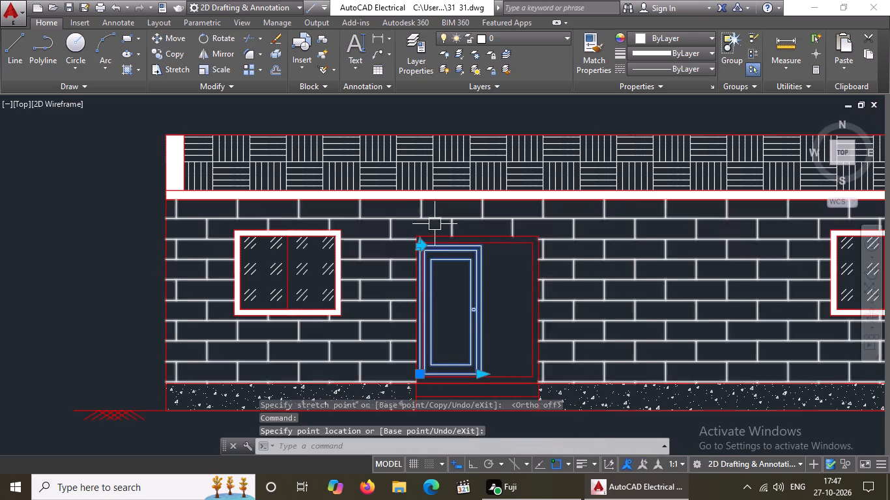
pyautogui.scroll(2, 478, 374)
pyautogui.click(486, 375)
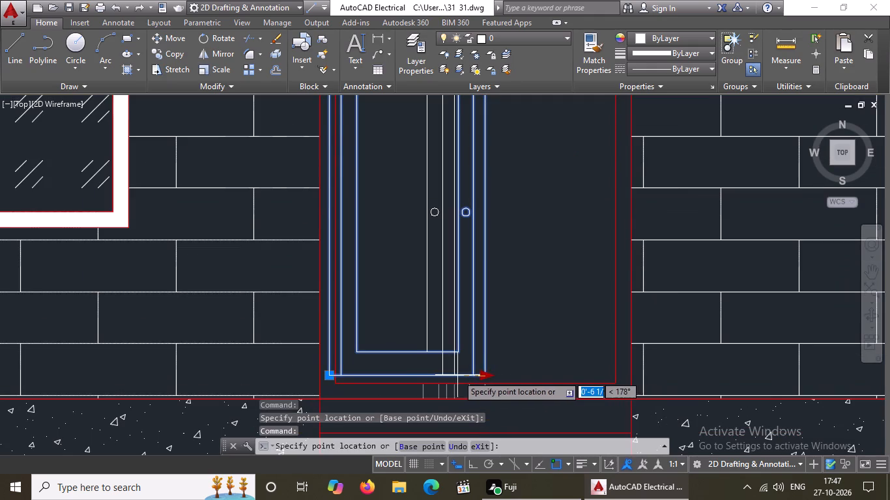
pyautogui.click(467, 372)
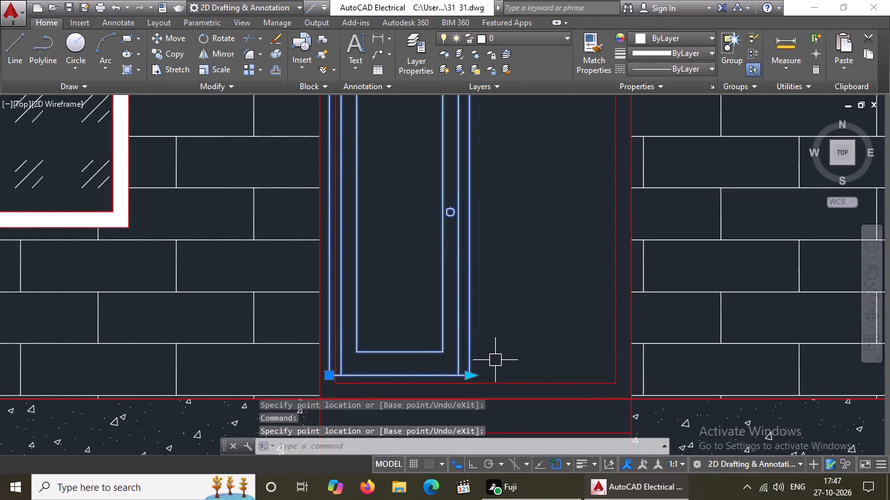
# Mirror the door leaf about a vertical line along its right edge, keeping the source, to form a double door.
pyautogui.scroll(-2, 496, 359)
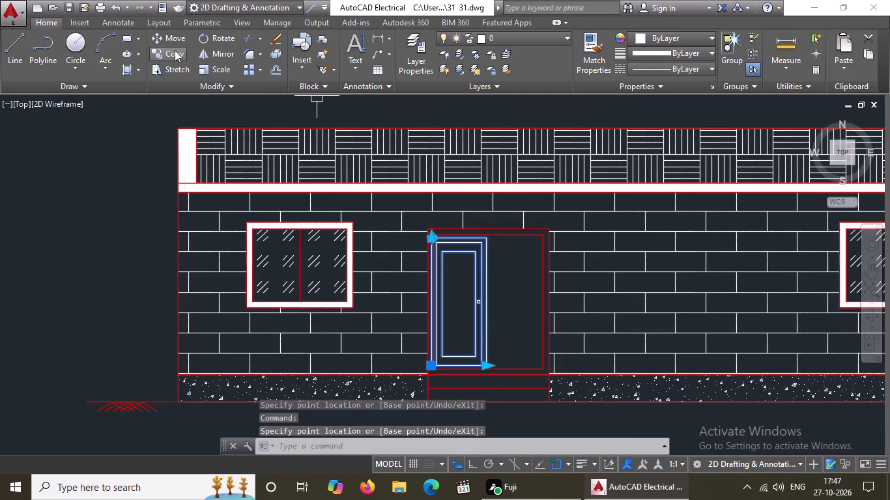
pyautogui.click(229, 53)
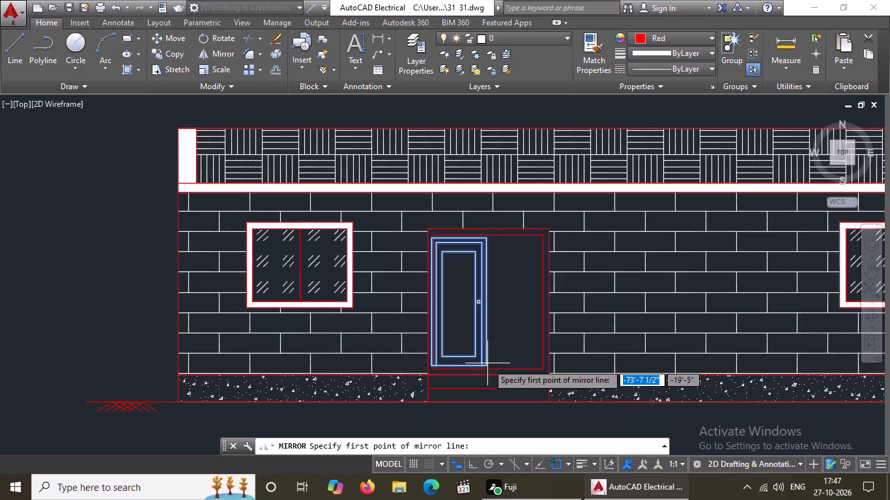
pyautogui.click(486, 368)
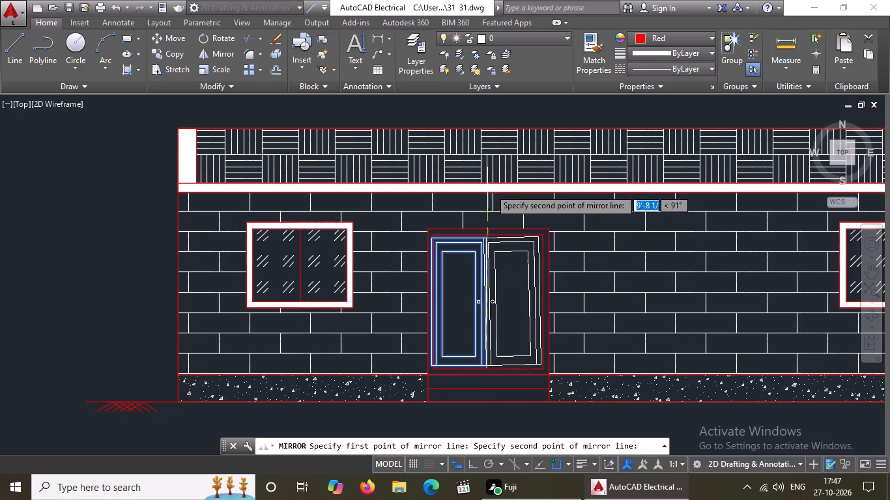
pyautogui.click(474, 463)
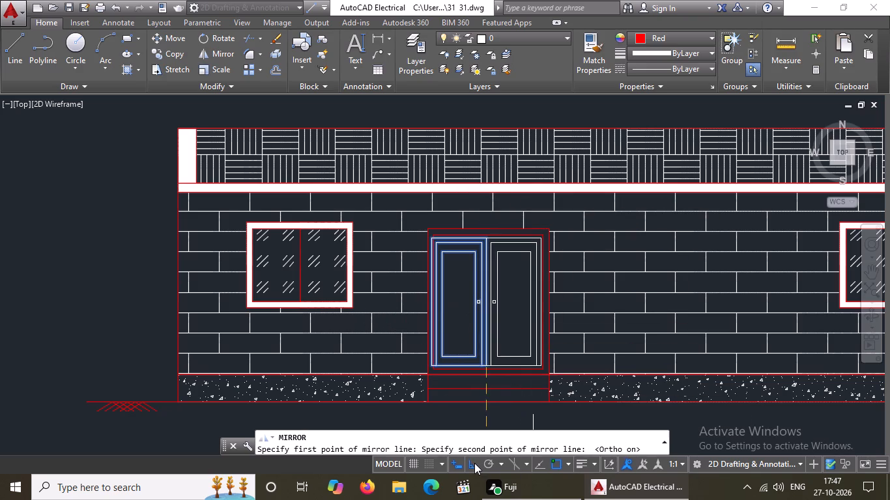
pyautogui.click(490, 201)
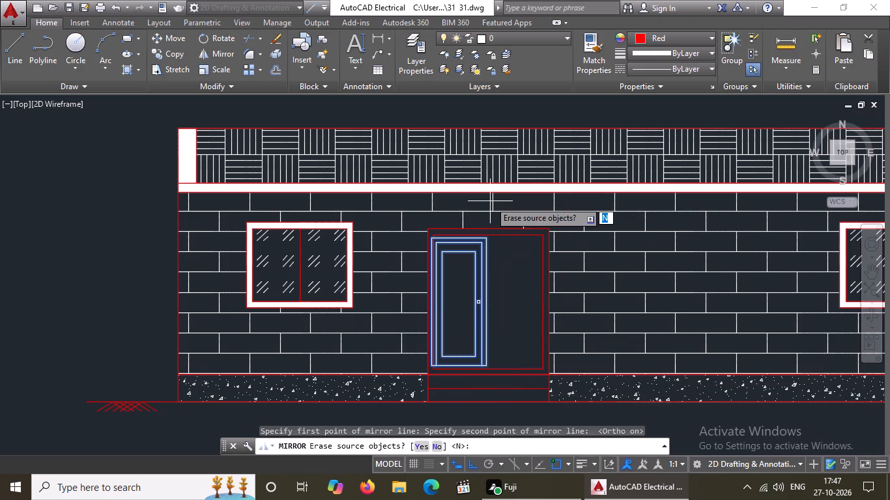
pyautogui.write('N')
pyautogui.press('space')
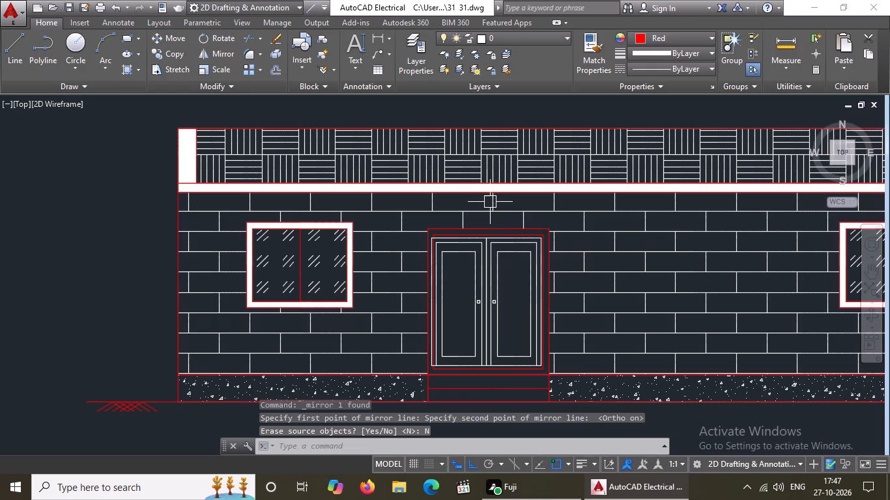
pyautogui.press('Escape')
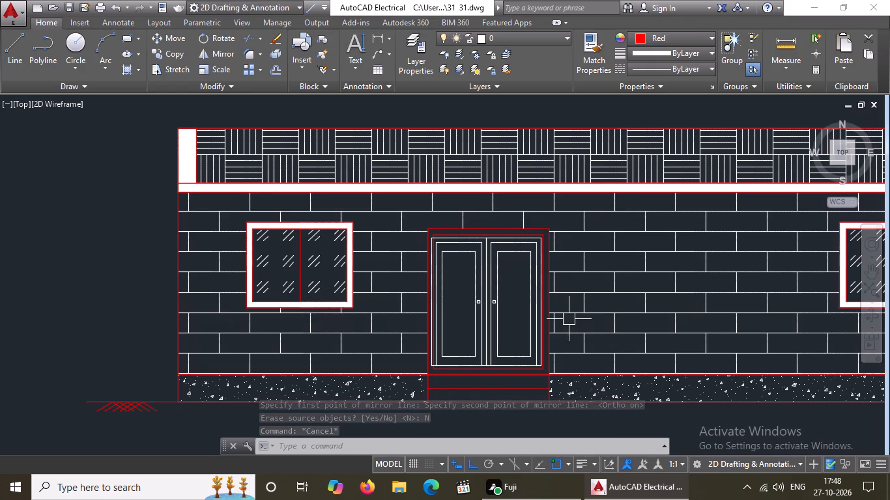
pyautogui.press('Escape')
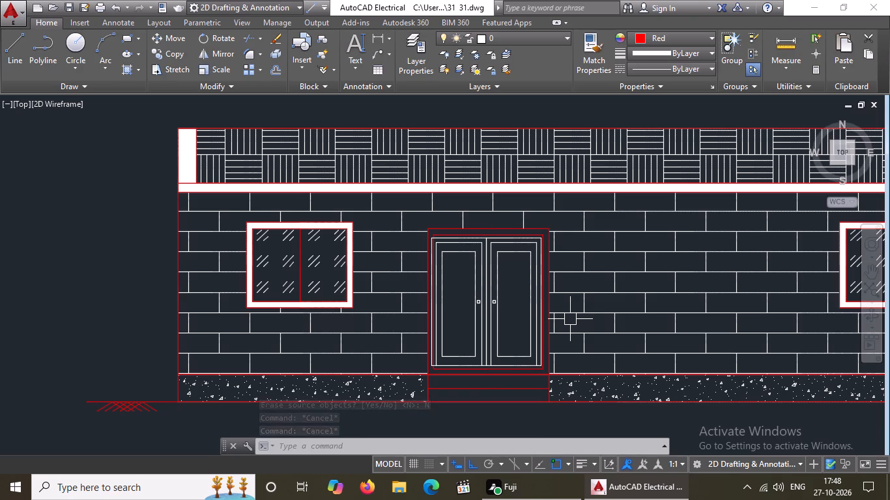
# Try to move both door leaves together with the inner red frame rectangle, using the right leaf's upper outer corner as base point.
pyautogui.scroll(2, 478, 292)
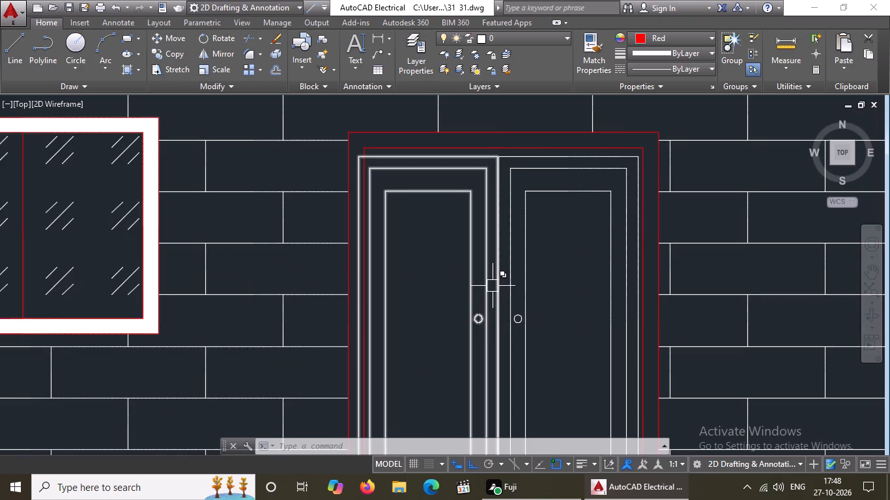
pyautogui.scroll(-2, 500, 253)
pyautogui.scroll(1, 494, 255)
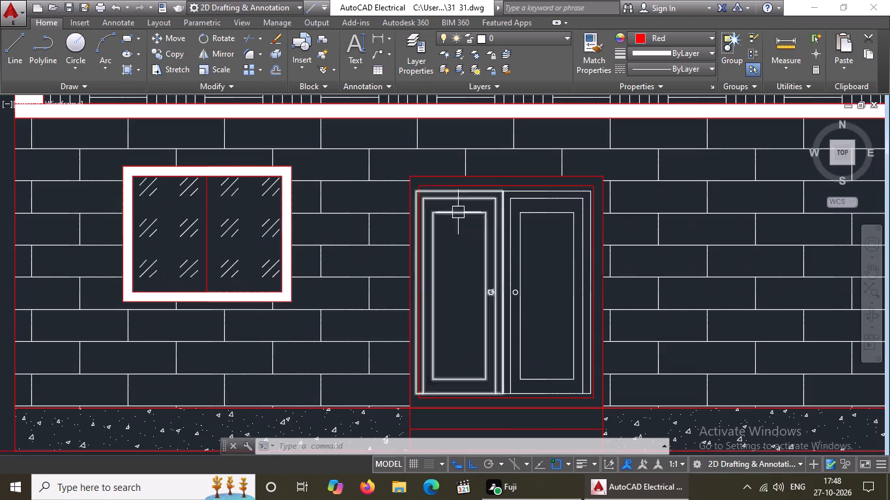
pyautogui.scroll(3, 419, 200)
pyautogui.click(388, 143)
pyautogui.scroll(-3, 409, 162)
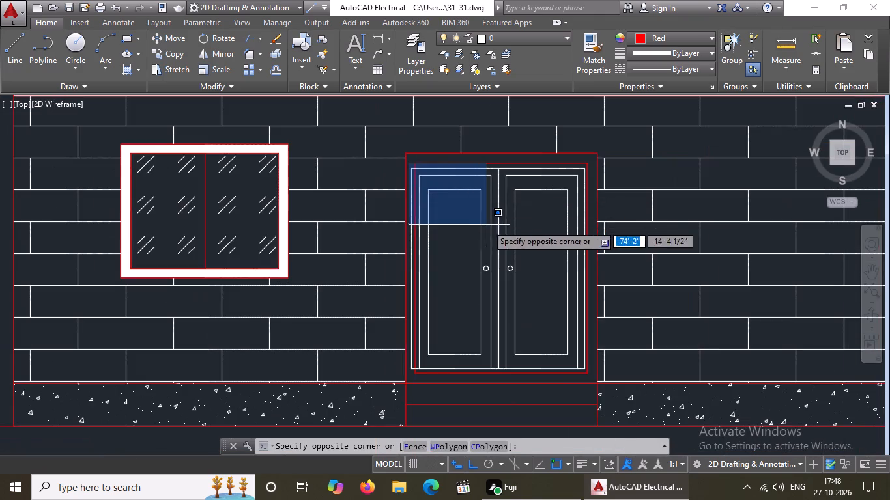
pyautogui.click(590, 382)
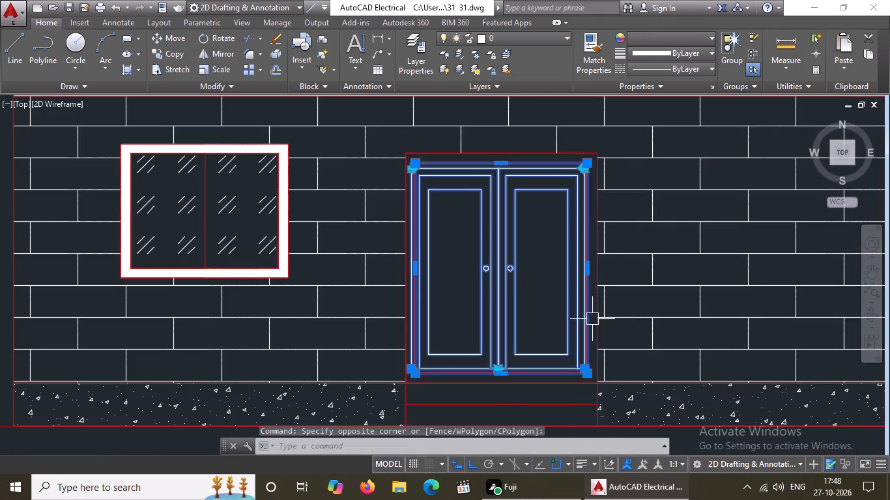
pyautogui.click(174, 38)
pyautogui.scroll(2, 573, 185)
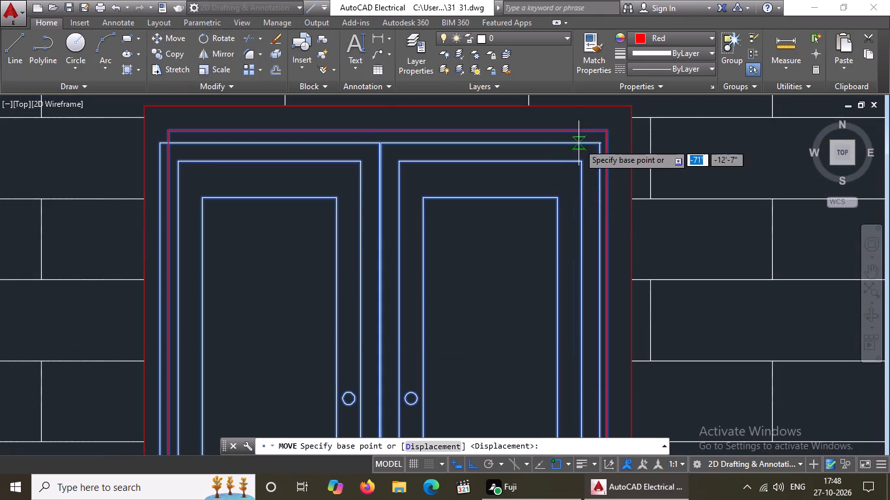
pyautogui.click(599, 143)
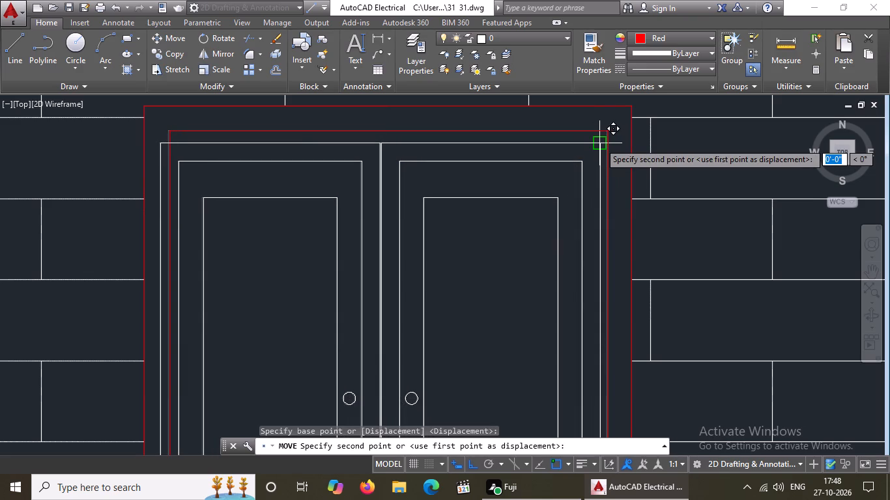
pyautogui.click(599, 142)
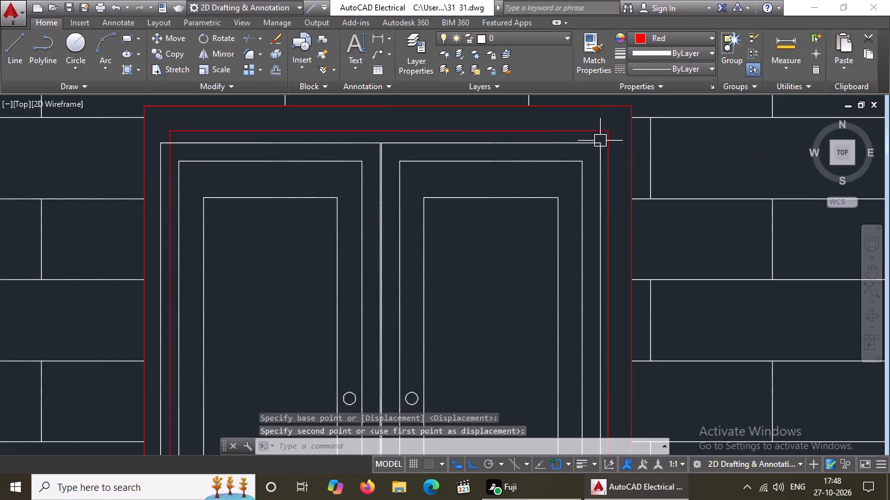
# Erase the inner red rectangle around the double door, leaving the outer door frame.
pyautogui.click(606, 130)
pyautogui.press('Delete')
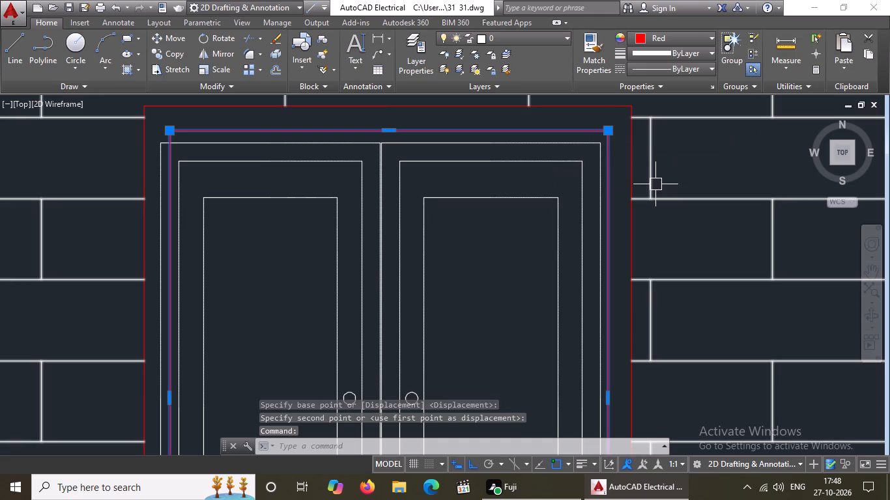
pyautogui.press('Delete')
pyautogui.scroll(-2, 612, 193)
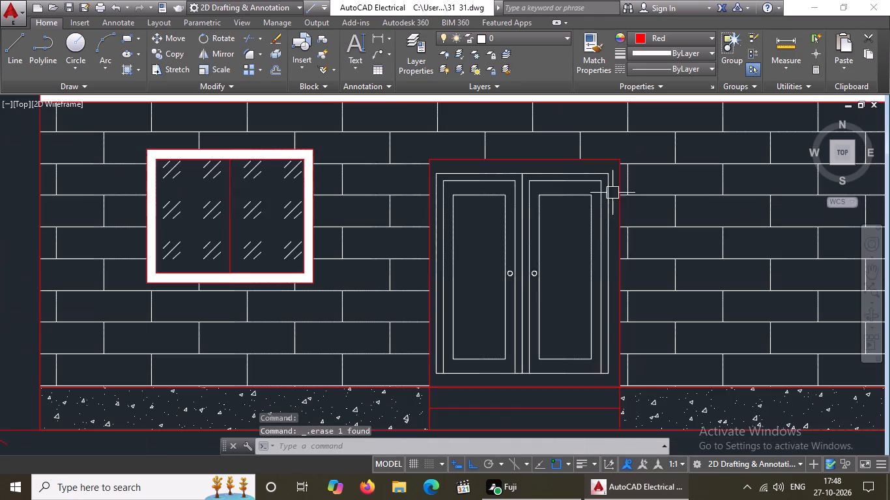
pyautogui.click(530, 277)
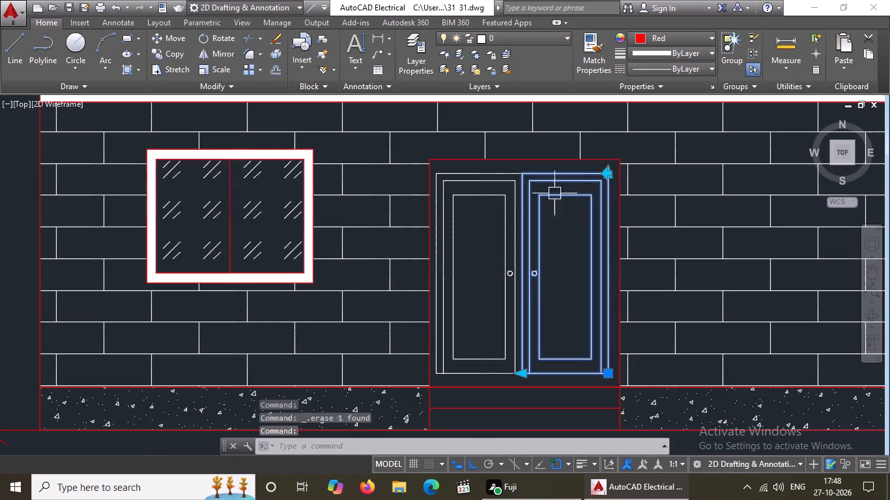
pyautogui.press('Escape')
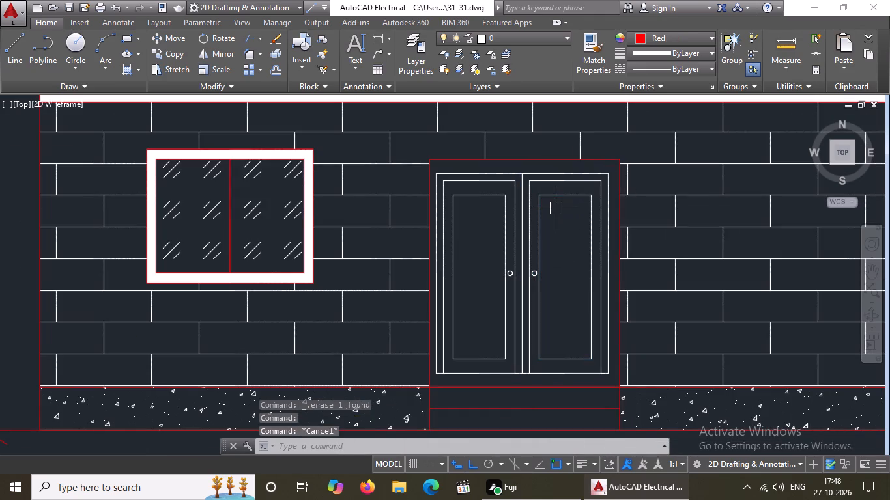
# Move both door leaves about 1 inch to the right to centre them within the outer door frame.
pyautogui.scroll(1, 556, 208)
pyautogui.scroll(-1, 528, 182)
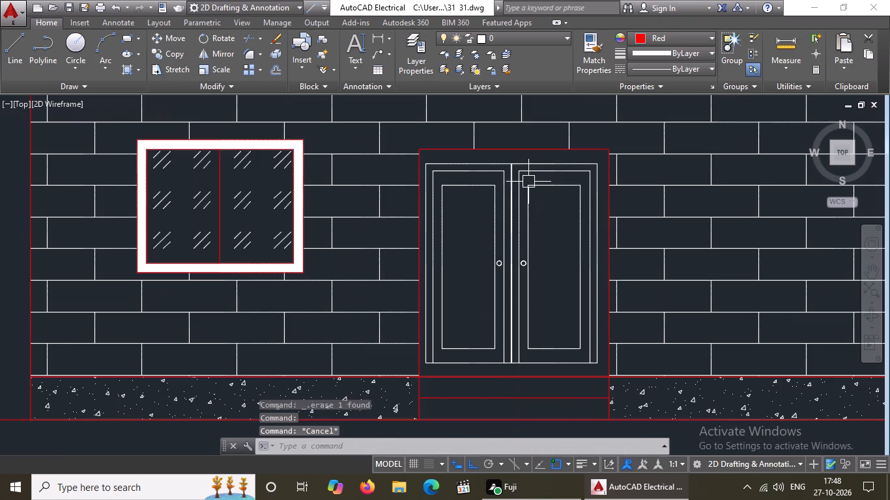
pyautogui.scroll(2, 432, 163)
pyautogui.click(376, 153)
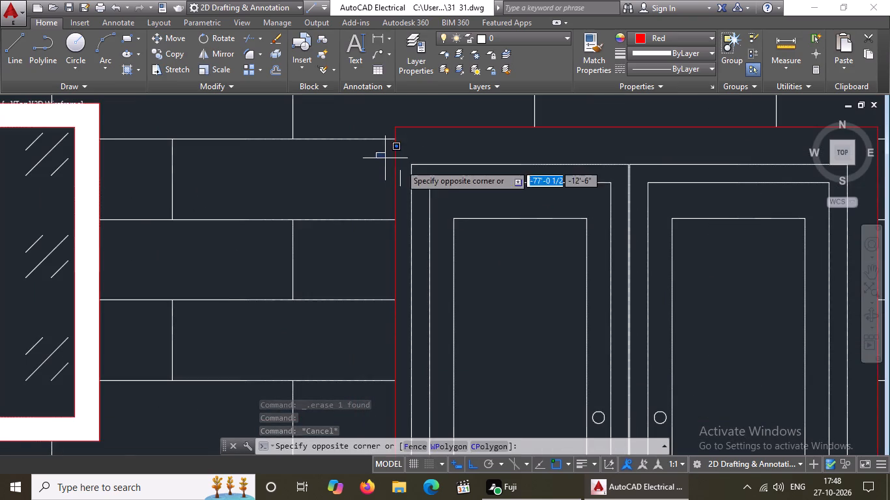
pyautogui.scroll(-3, 446, 171)
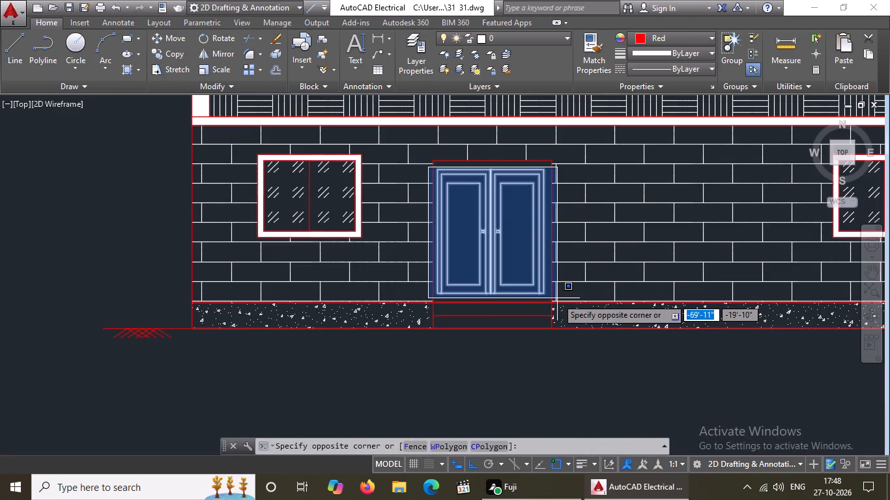
pyautogui.click(557, 298)
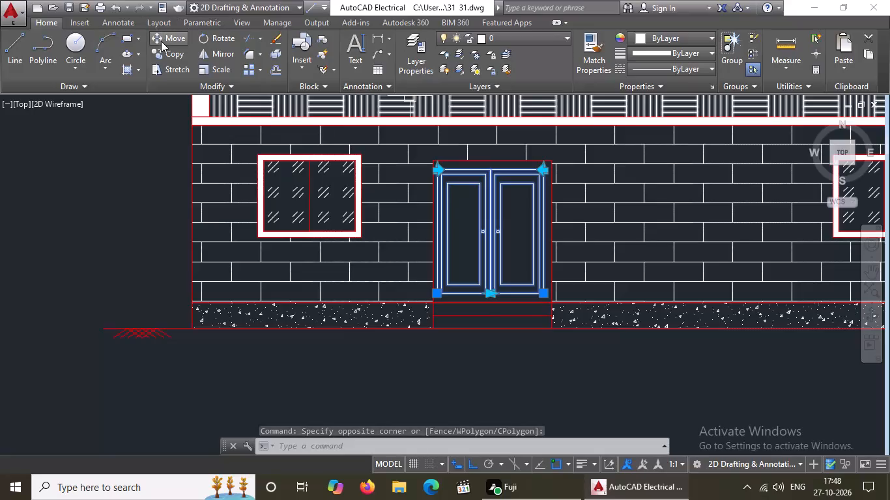
pyautogui.click(166, 36)
pyautogui.scroll(2, 498, 212)
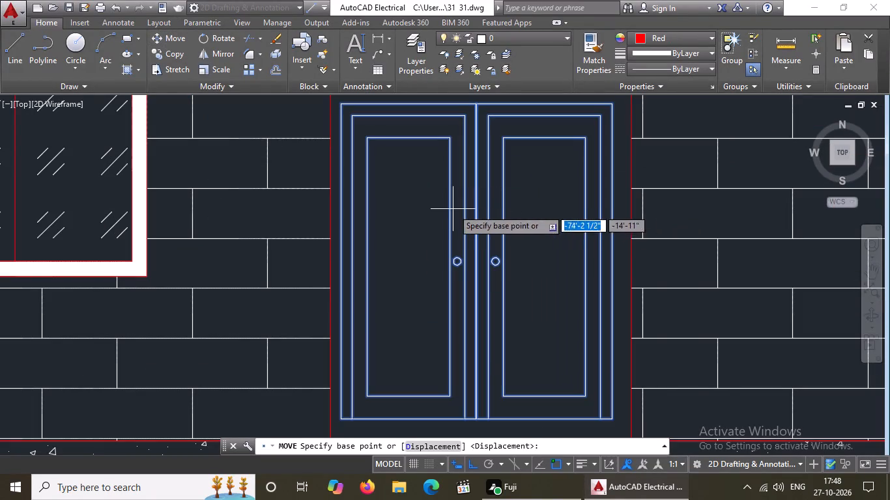
pyautogui.click(410, 206)
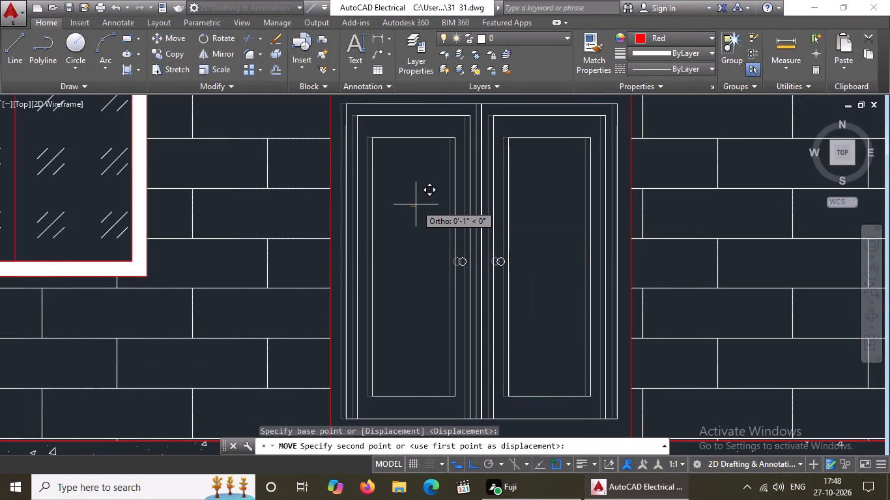
pyautogui.click(416, 204)
pyautogui.scroll(-2, 418, 204)
pyautogui.scroll(-2, 492, 225)
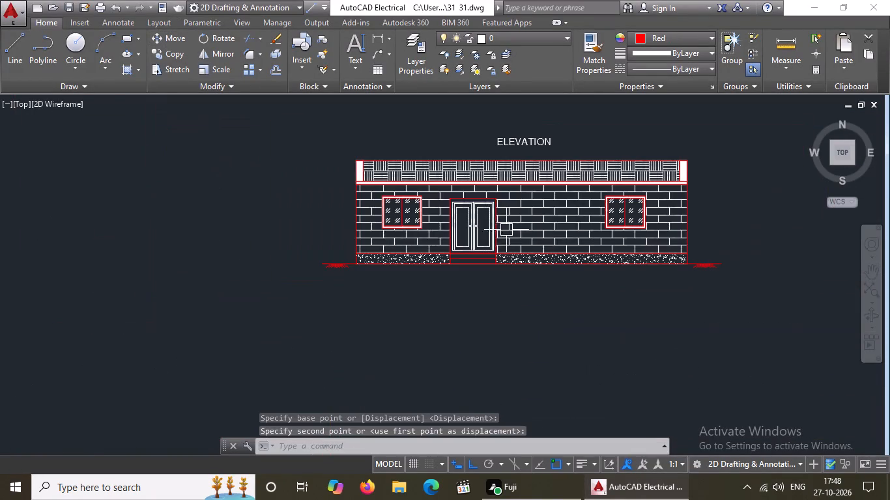
pyautogui.press('Escape')
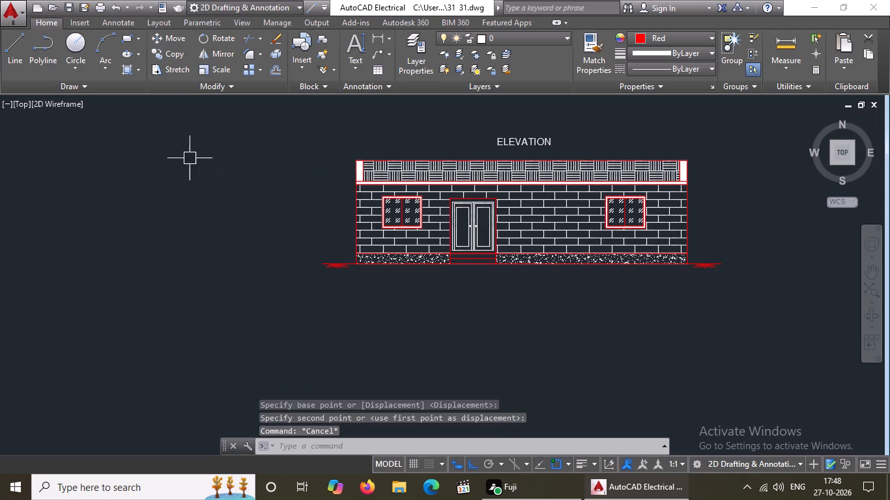
# Start a hatch with the SOLID pattern at the double door.
pyautogui.click(134, 68)
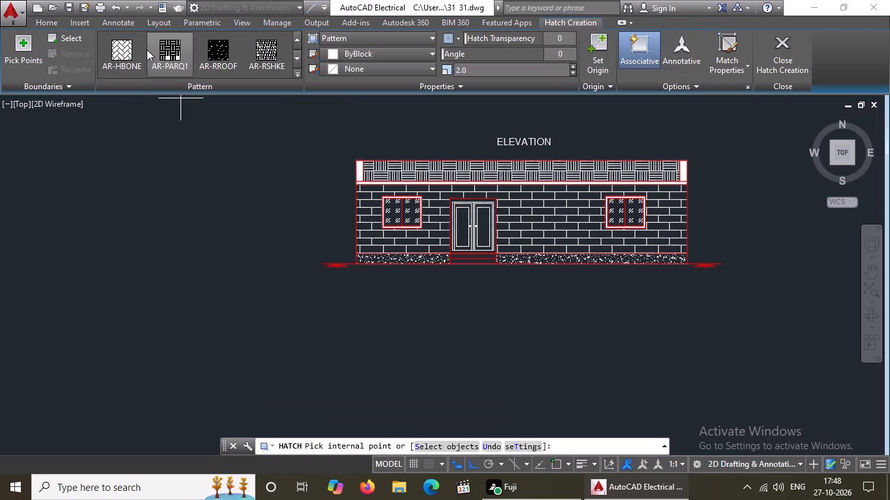
pyautogui.scroll(10, 151, 51)
pyautogui.click(128, 45)
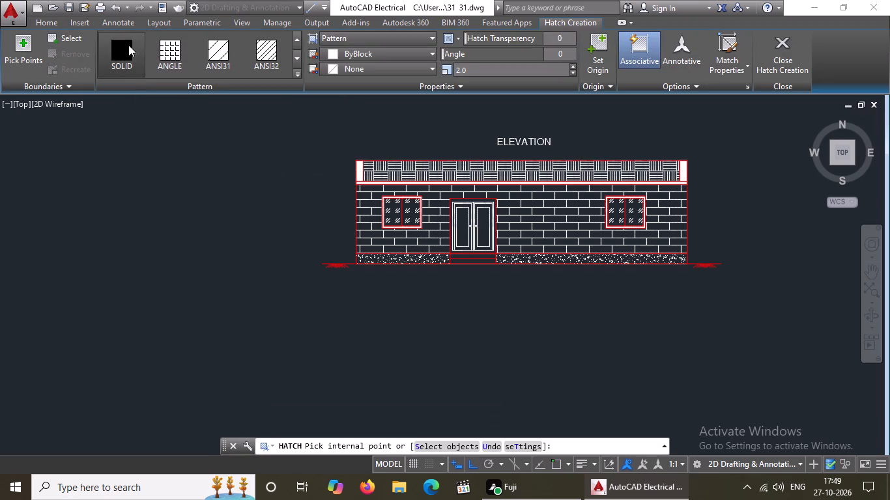
pyautogui.scroll(6, 496, 202)
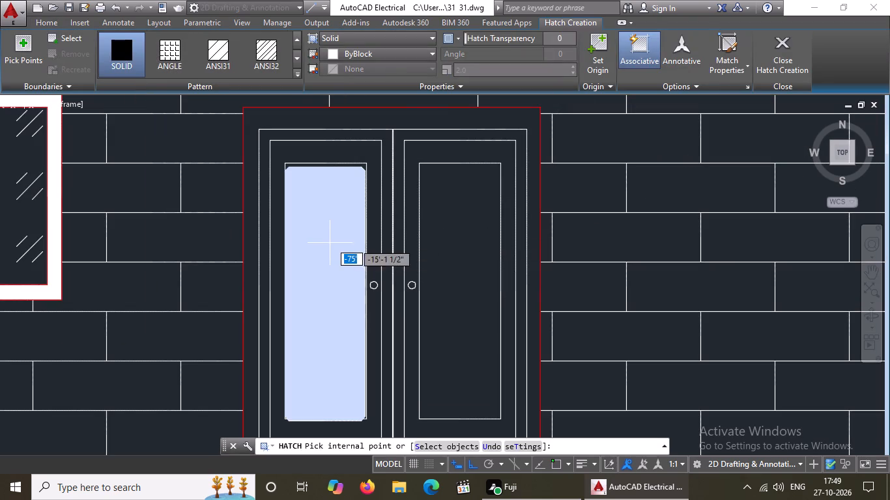
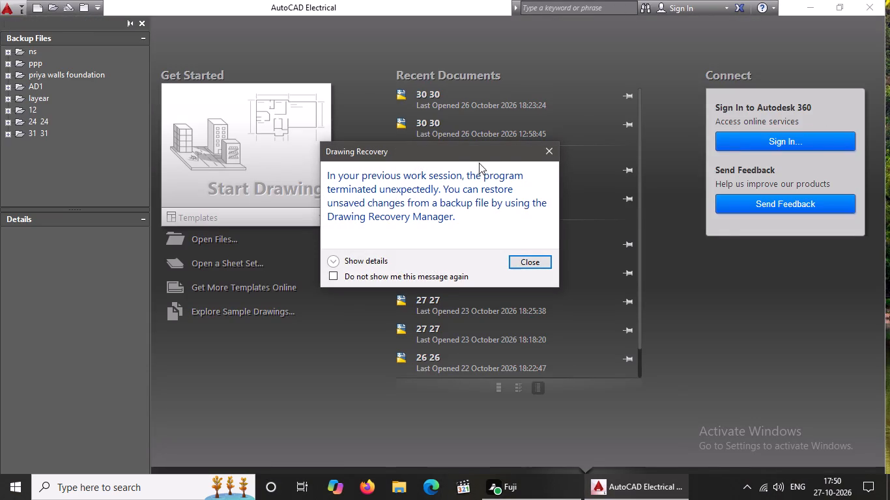
# Dismiss the drawing recovery notice and start a new blank drawing.
pyautogui.click(524, 258)
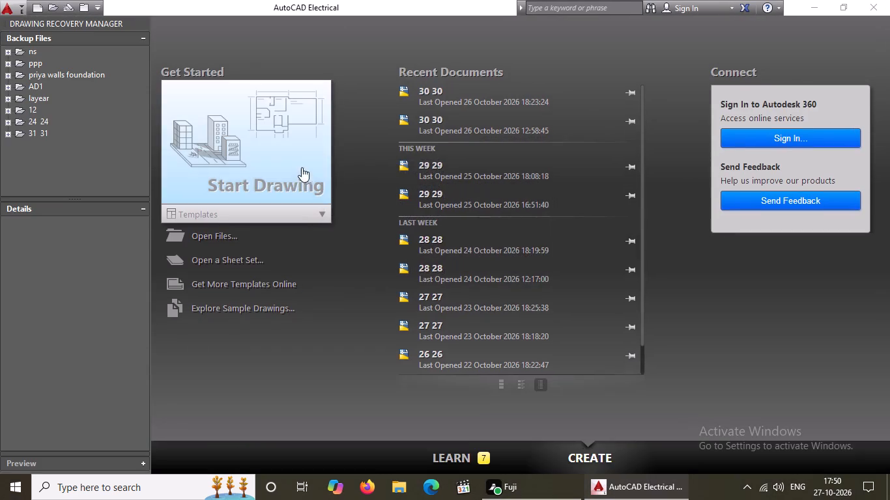
pyautogui.click(288, 164)
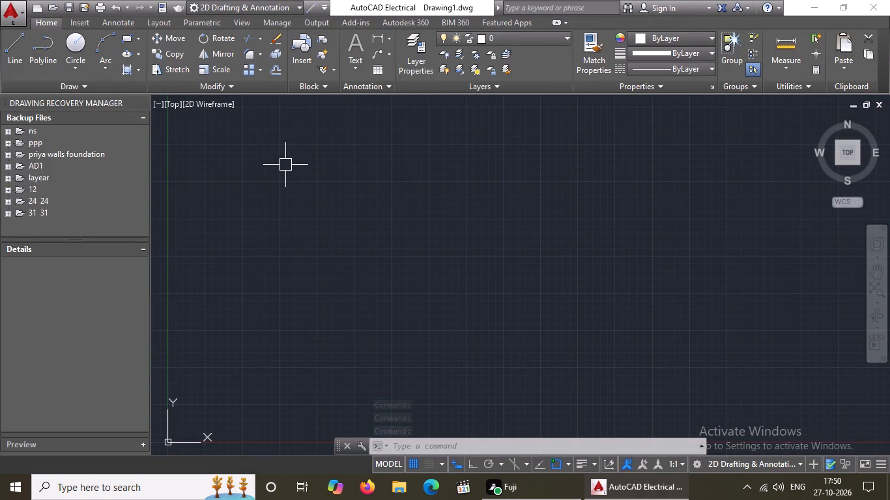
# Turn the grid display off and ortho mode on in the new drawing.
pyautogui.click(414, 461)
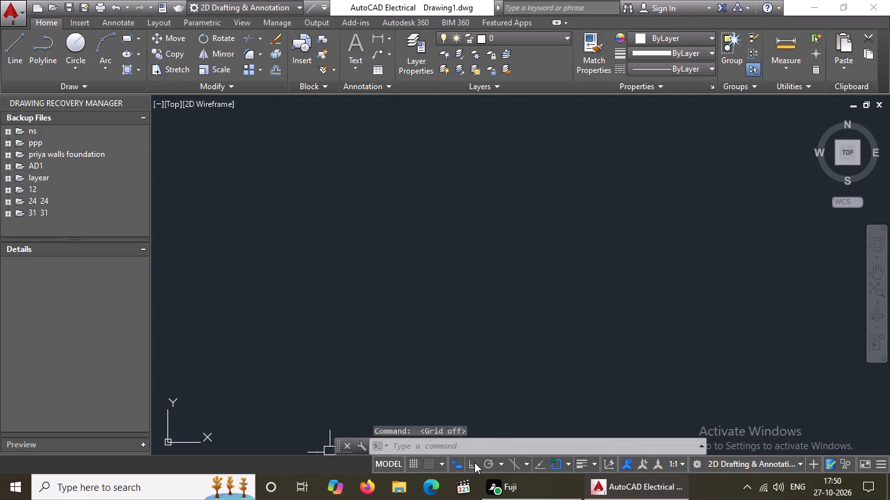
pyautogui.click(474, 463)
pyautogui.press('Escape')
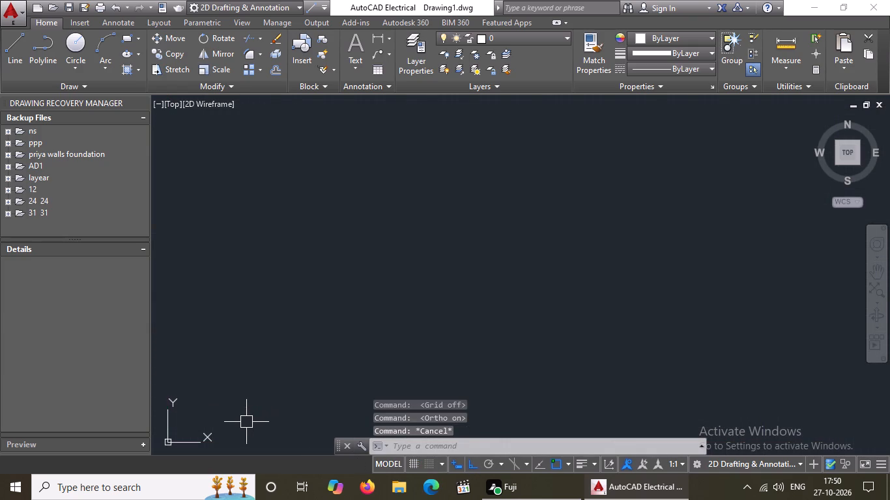
# Close the Drawing Recovery Manager to free the drawing area.
pyautogui.click(141, 98)
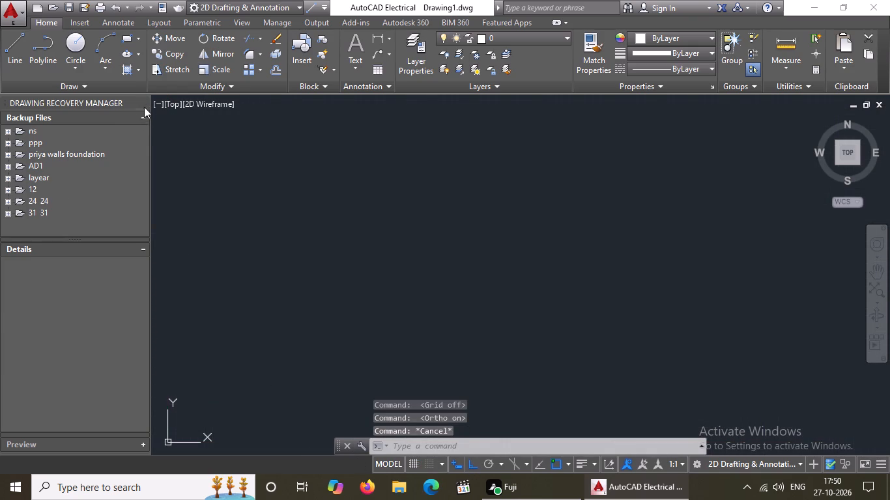
pyautogui.click(143, 102)
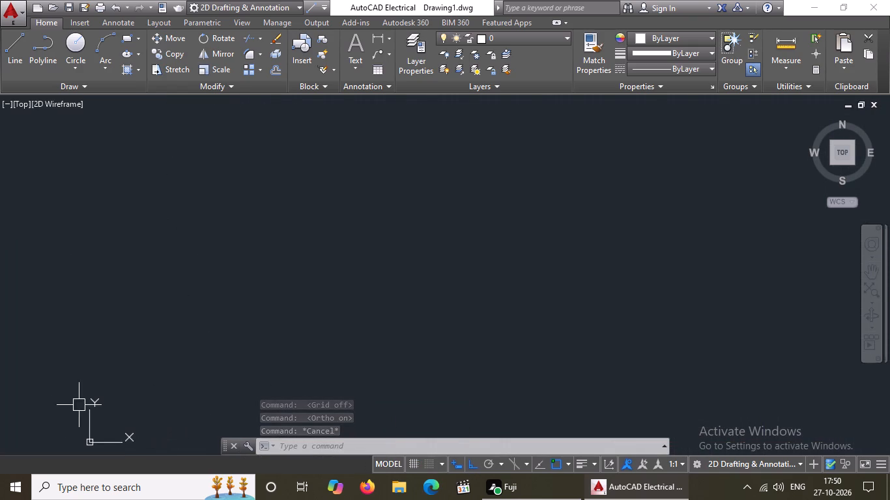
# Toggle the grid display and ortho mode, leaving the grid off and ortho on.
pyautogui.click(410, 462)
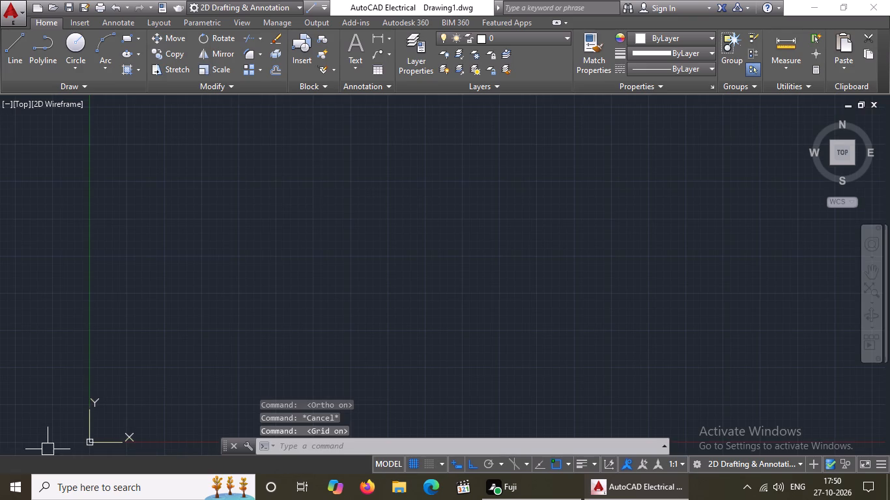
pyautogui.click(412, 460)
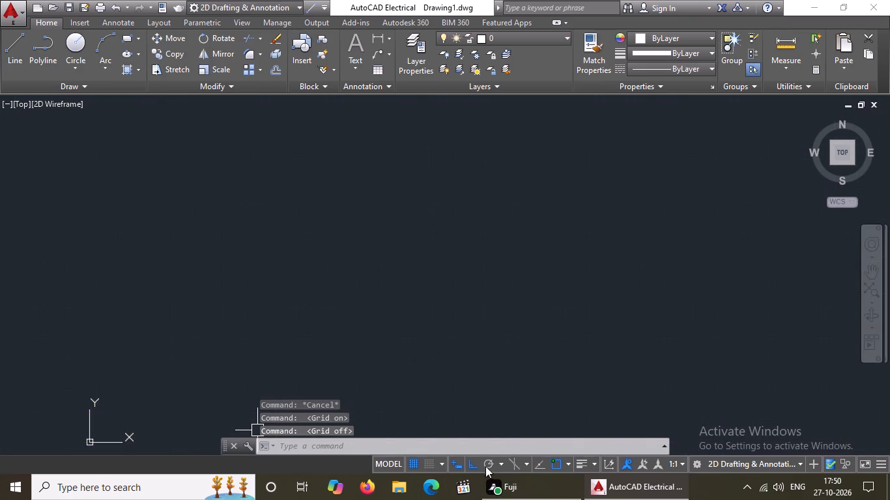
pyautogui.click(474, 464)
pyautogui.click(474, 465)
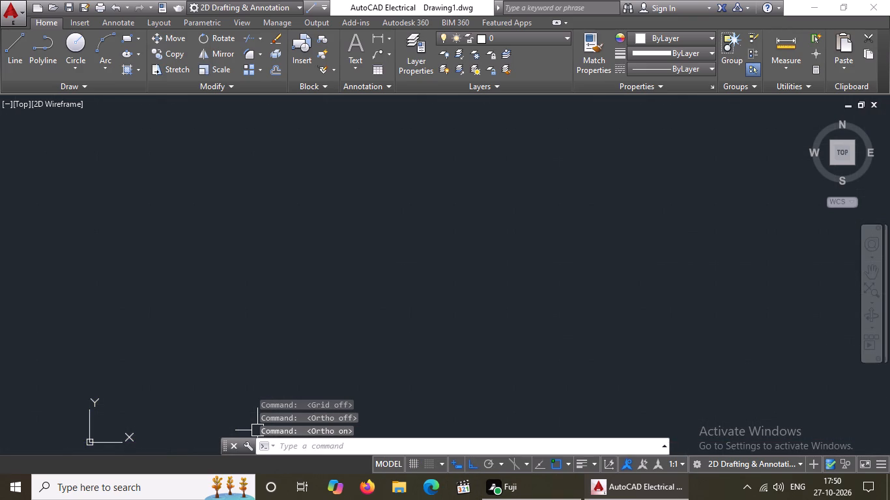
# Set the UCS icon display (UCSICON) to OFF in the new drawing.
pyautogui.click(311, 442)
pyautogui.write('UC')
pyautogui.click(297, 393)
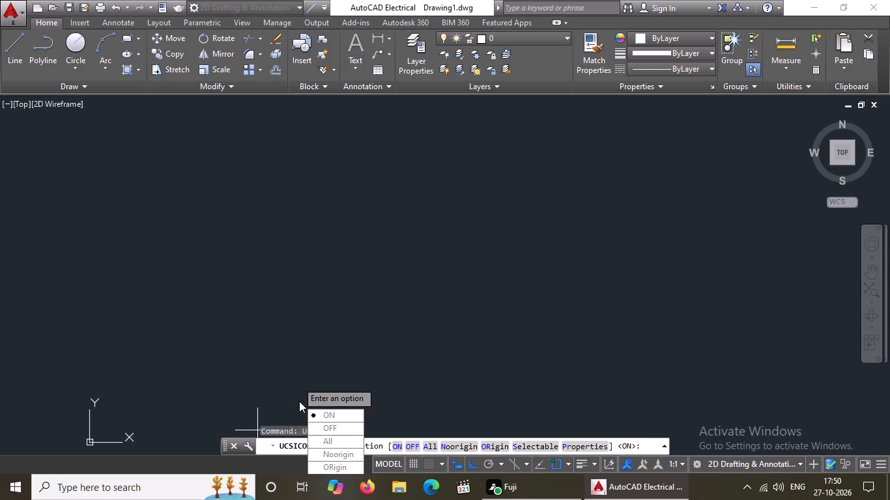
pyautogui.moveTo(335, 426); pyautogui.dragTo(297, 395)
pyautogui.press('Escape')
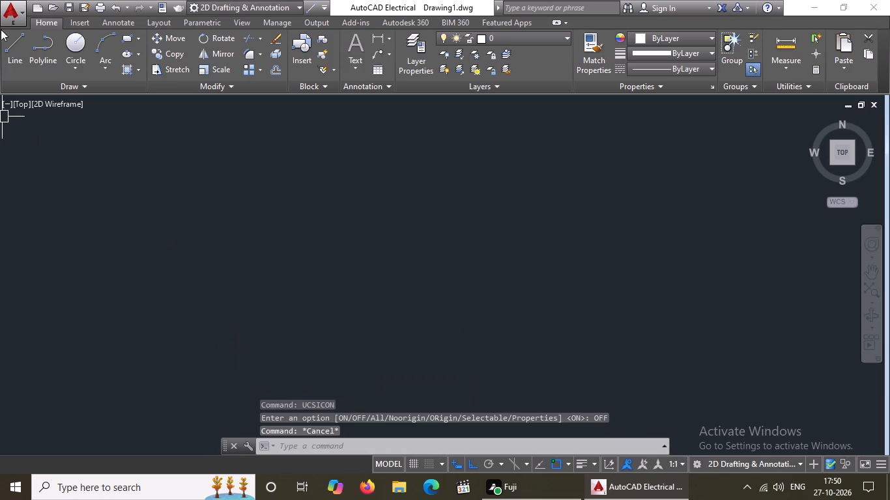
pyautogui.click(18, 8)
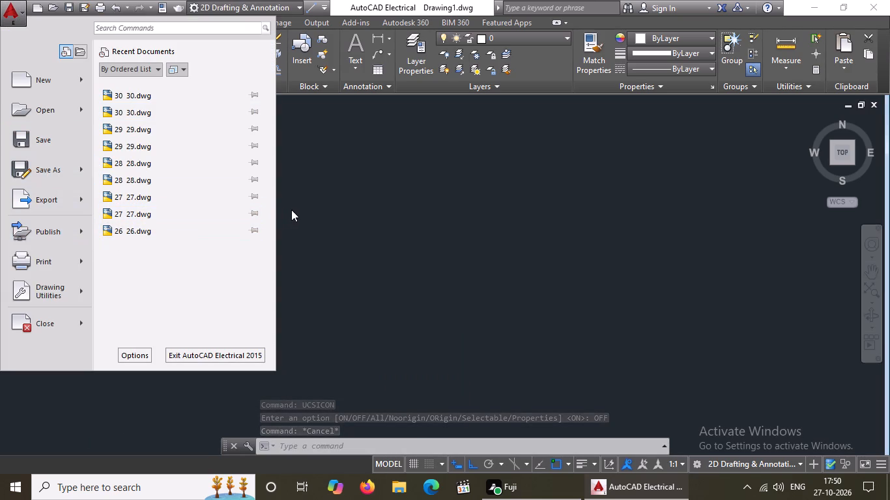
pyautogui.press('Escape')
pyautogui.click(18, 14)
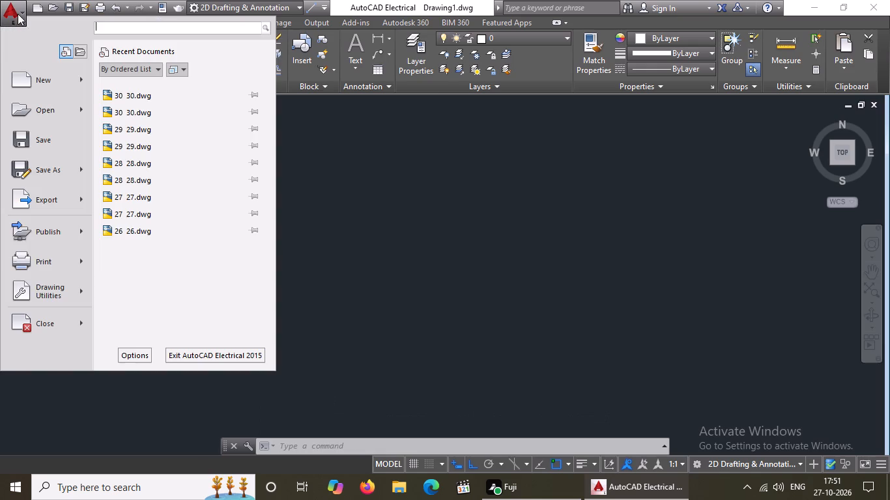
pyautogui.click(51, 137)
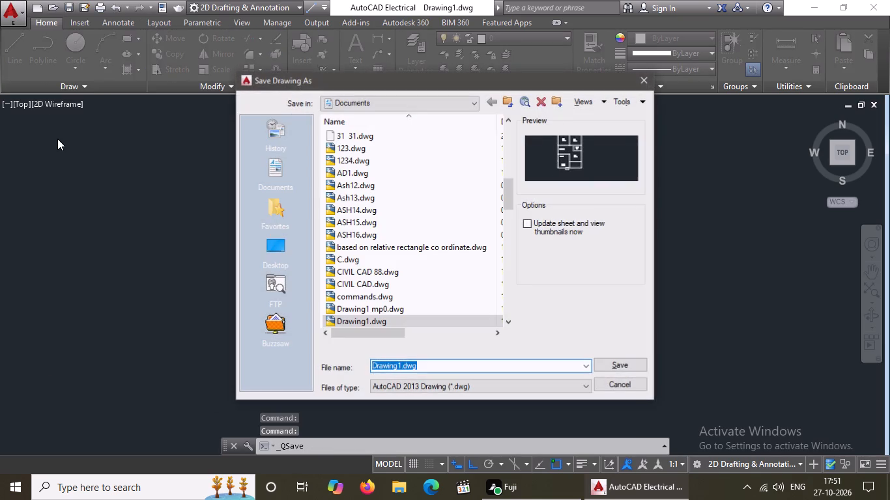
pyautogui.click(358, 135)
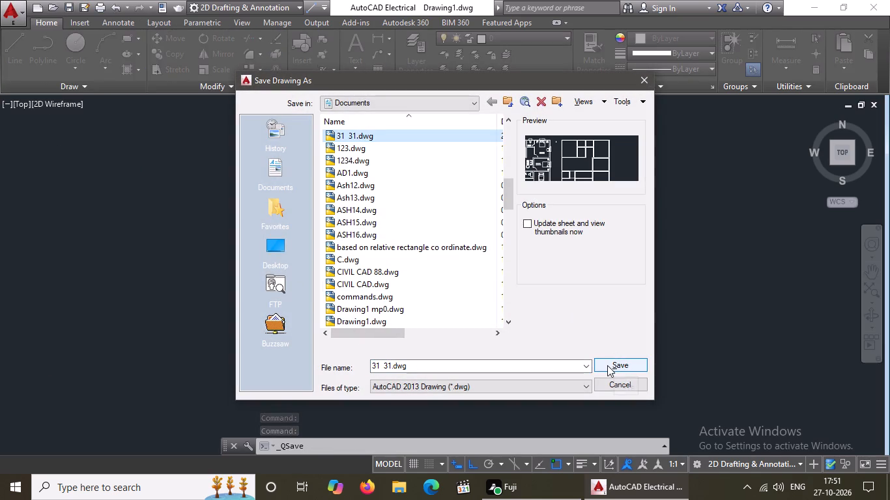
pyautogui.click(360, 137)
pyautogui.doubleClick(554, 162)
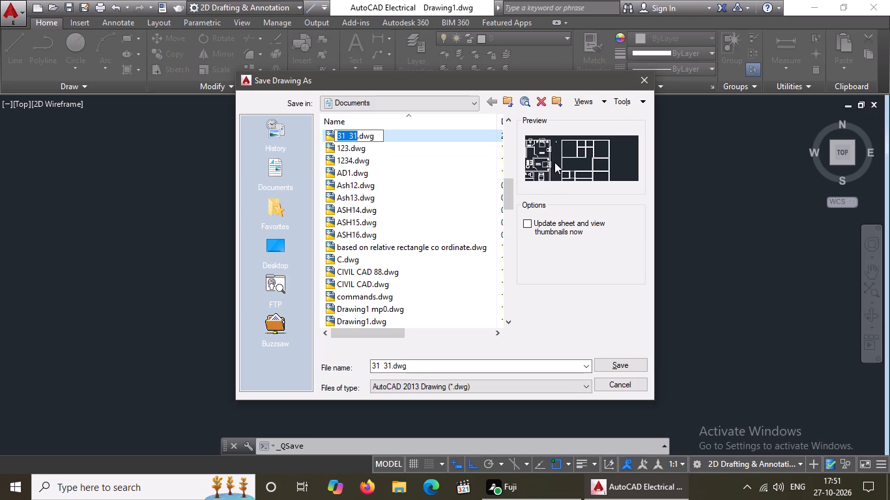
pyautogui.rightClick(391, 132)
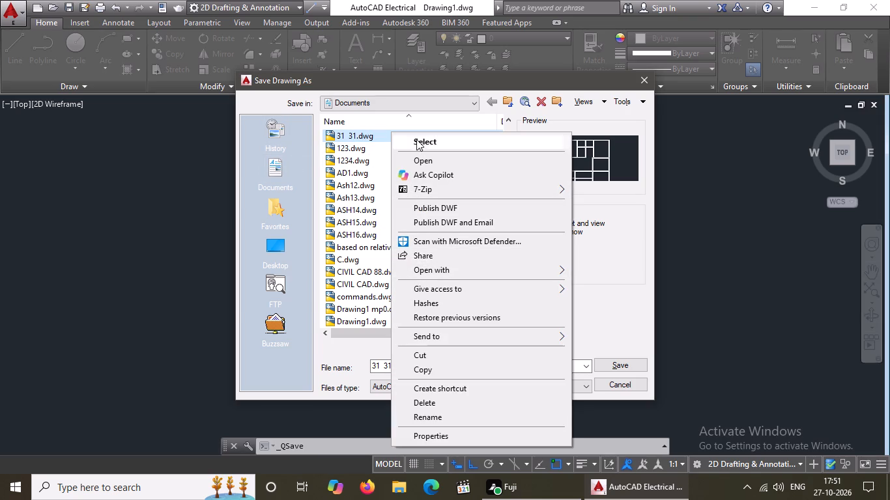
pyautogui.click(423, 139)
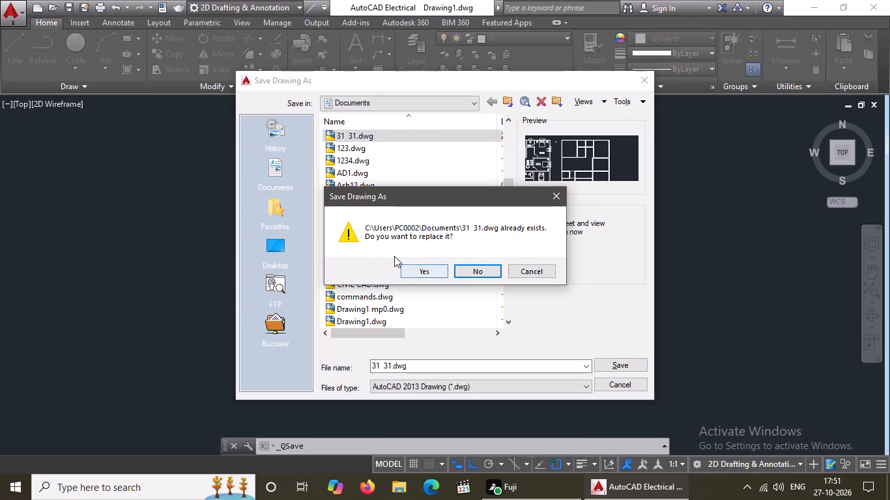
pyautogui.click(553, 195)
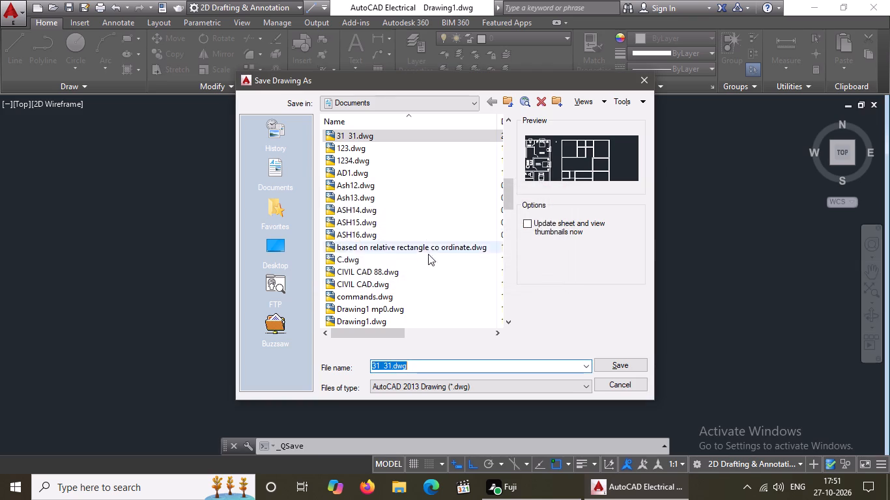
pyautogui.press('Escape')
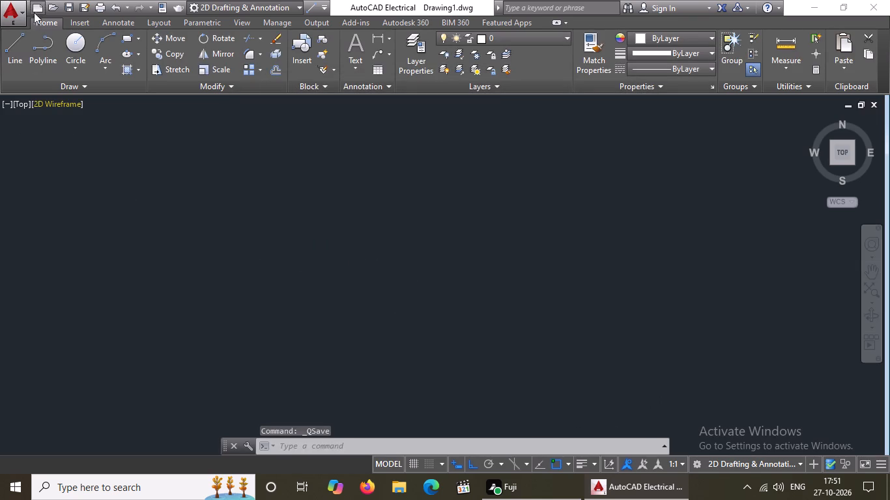
# Open the existing drawing 31 31.dwg from the Documents folder.
pyautogui.click(16, 16)
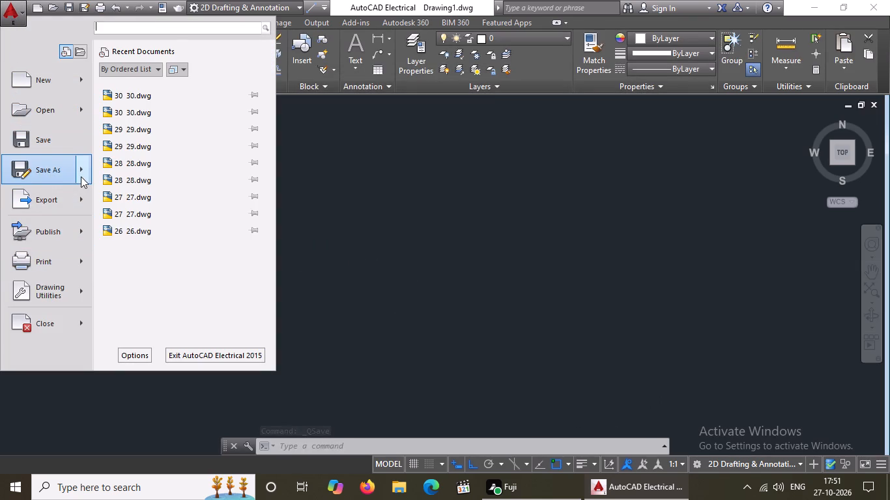
pyautogui.click(83, 107)
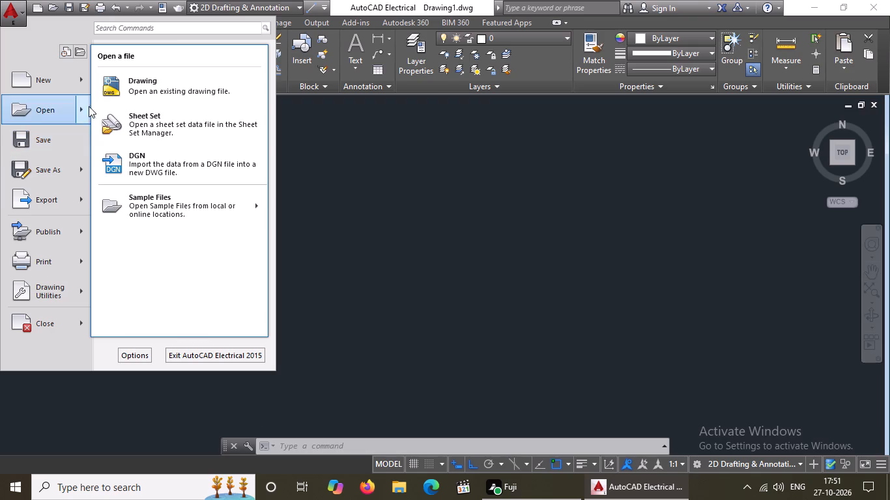
pyautogui.click(153, 93)
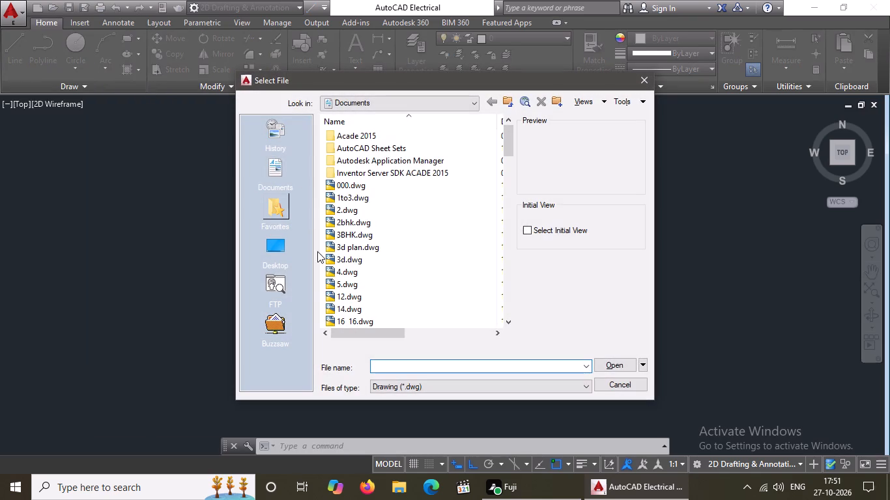
pyautogui.scroll(-5, 359, 262)
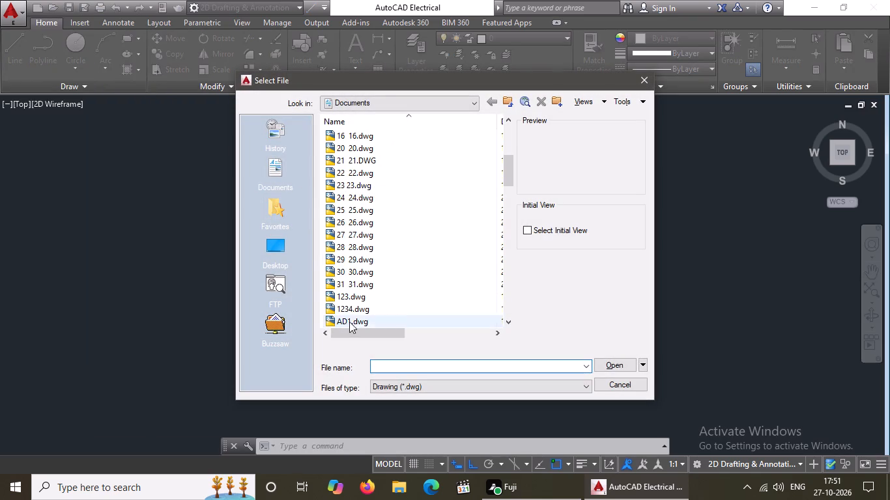
pyautogui.click(356, 285)
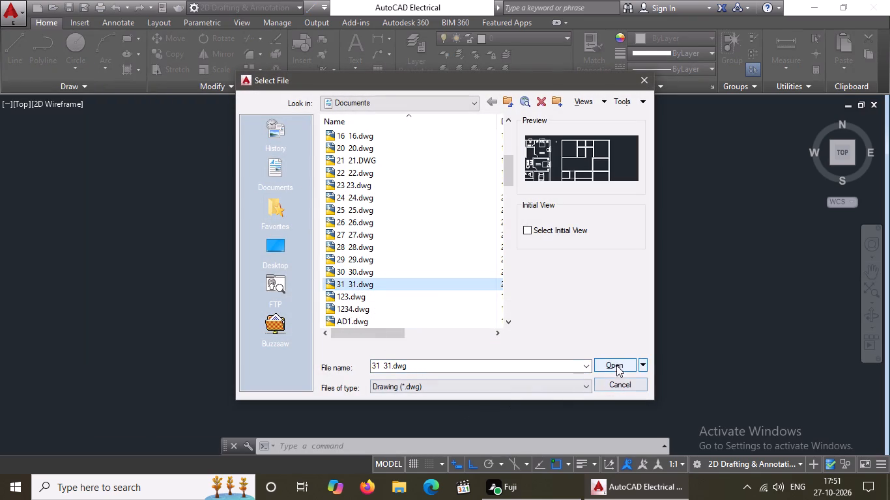
pyautogui.click(617, 365)
# Examine the furnished floor plan and the double-line wall layout beside it.
pyautogui.scroll(-3, 291, 241)
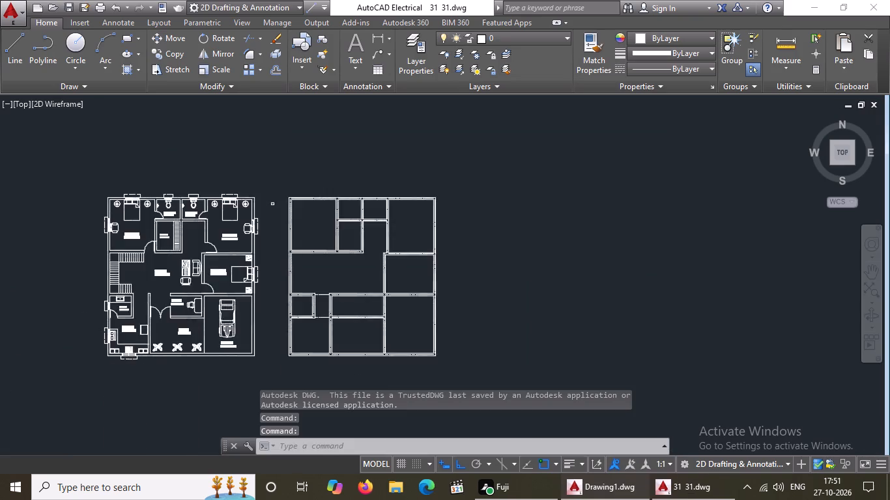
pyautogui.scroll(2, 205, 270)
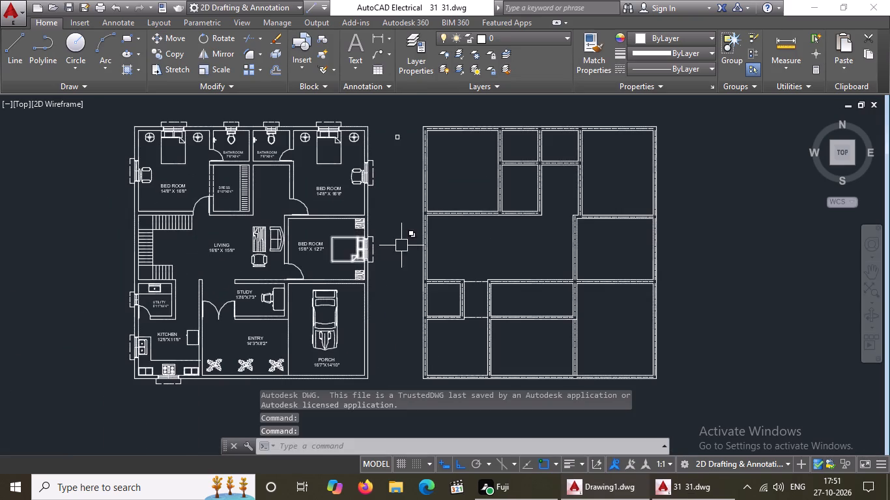
pyautogui.middleClick(413, 240)
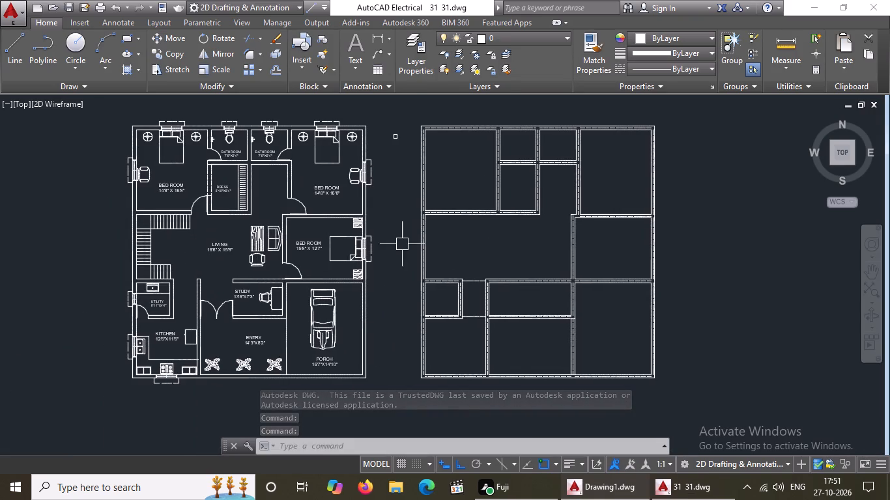
pyautogui.moveTo(389, 251); pyautogui.dragTo(325, 281, button='middle')
pyautogui.scroll(1, 386, 234)
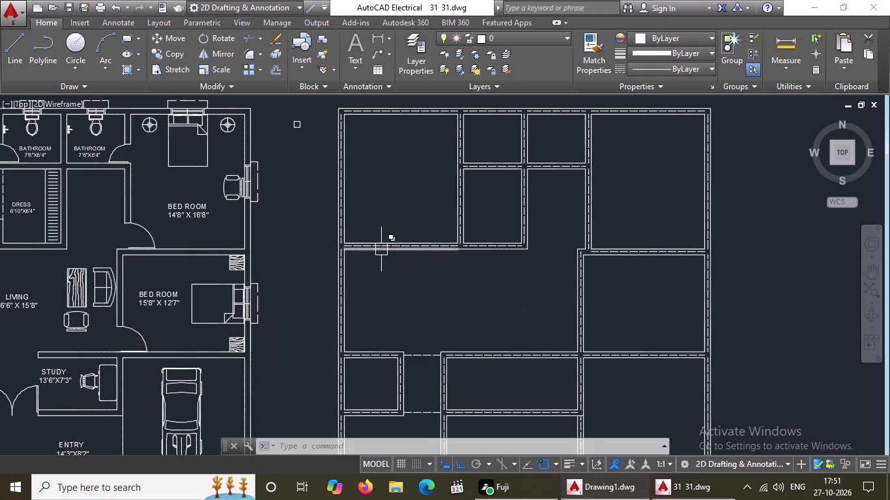
pyautogui.scroll(-1, 381, 249)
pyautogui.moveTo(364, 239); pyautogui.dragTo(360, 258, button='middle')
pyautogui.middleClick(360, 258)
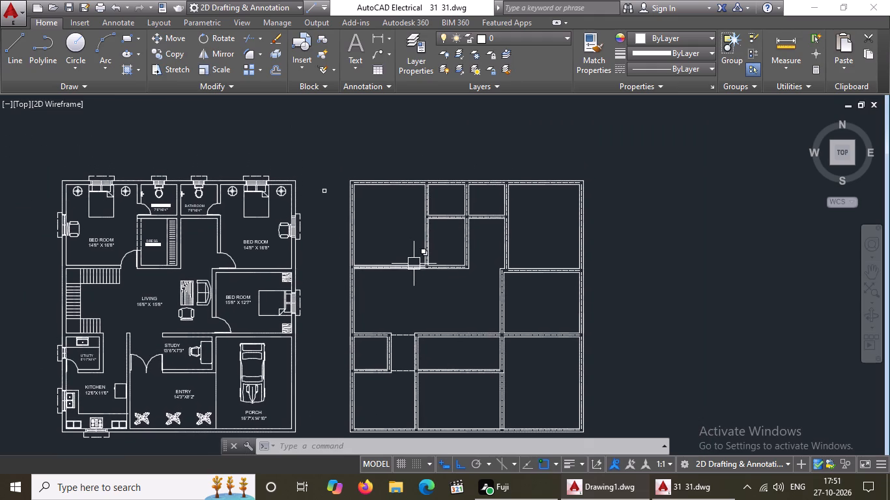
# Close Drawing1.dwg without saving its changes and maximize the window showing 31 31.dwg.
pyautogui.click(611, 494)
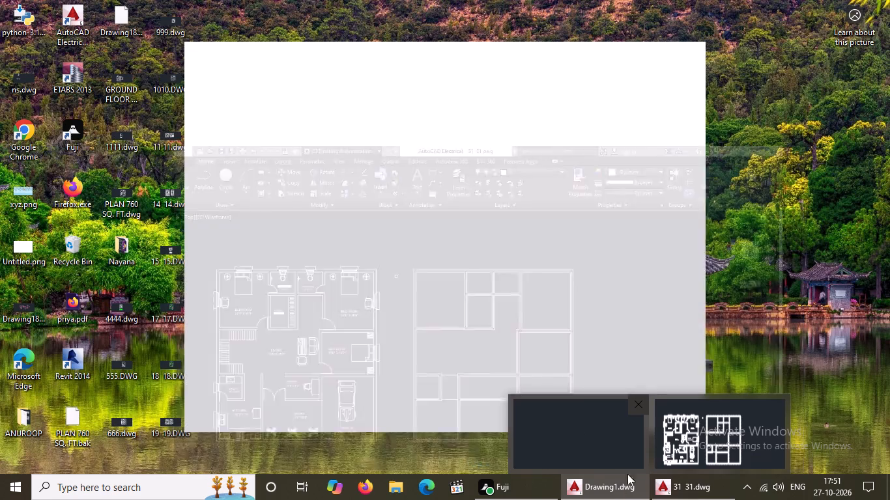
pyautogui.click(638, 405)
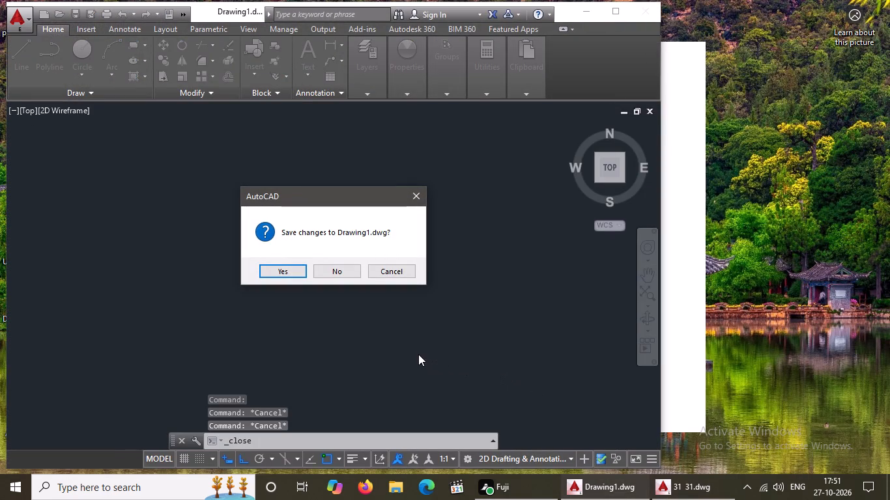
pyautogui.click(330, 270)
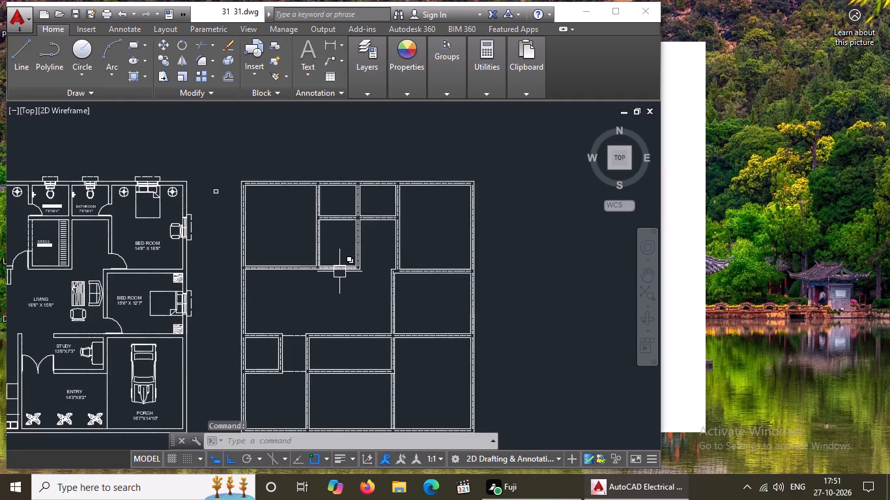
pyautogui.click(615, 10)
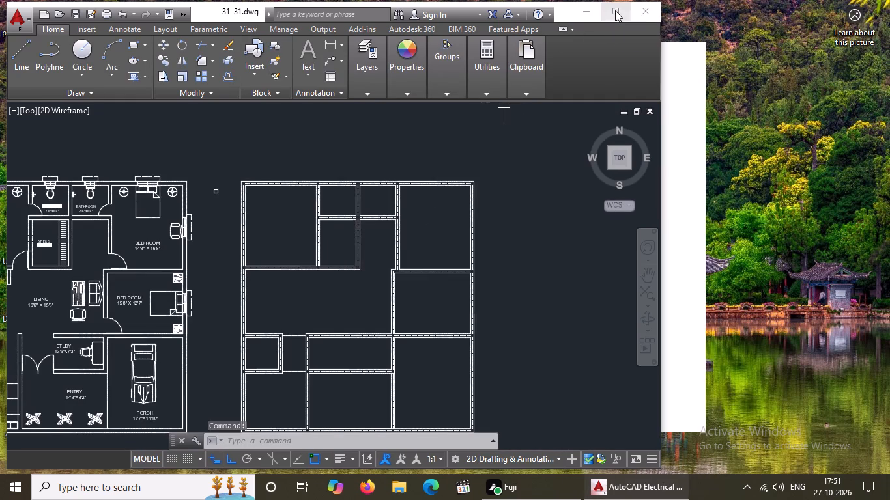
# Examine the rooms and labels of the furnished floor plan against the wall layout beside it.
pyautogui.scroll(2, 306, 312)
pyautogui.scroll(-3, 315, 307)
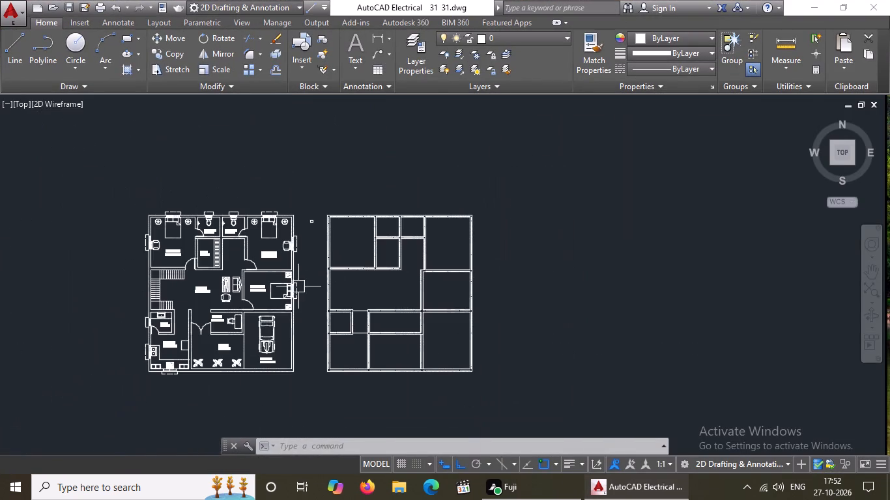
pyautogui.scroll(2, 235, 318)
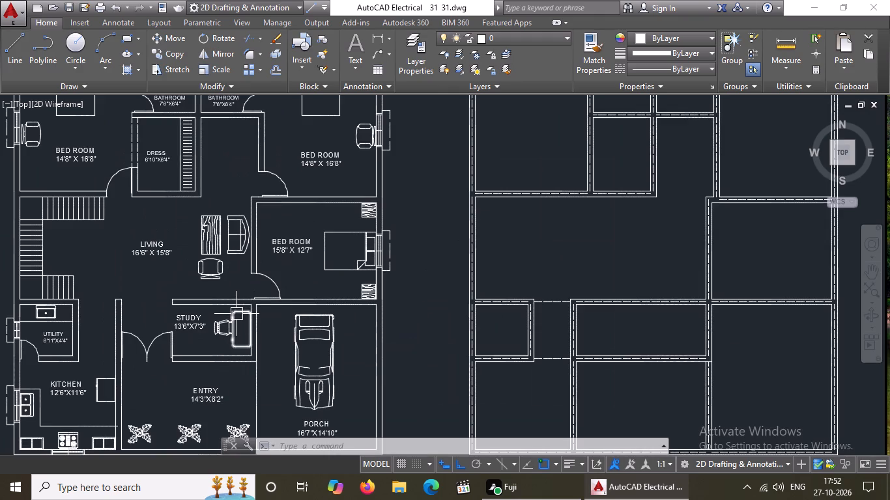
pyautogui.scroll(-1, 315, 274)
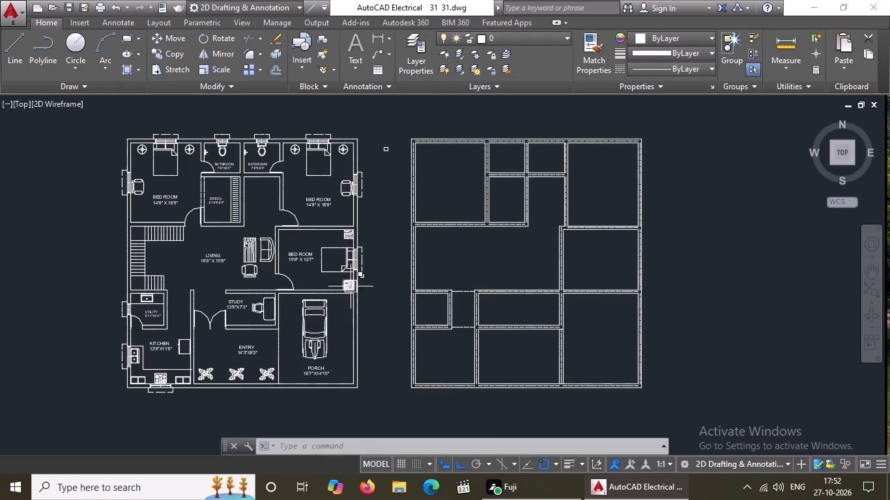
pyautogui.scroll(2, 351, 286)
pyautogui.scroll(-2, 351, 286)
pyautogui.moveTo(352, 289); pyautogui.dragTo(351, 322, button='middle')
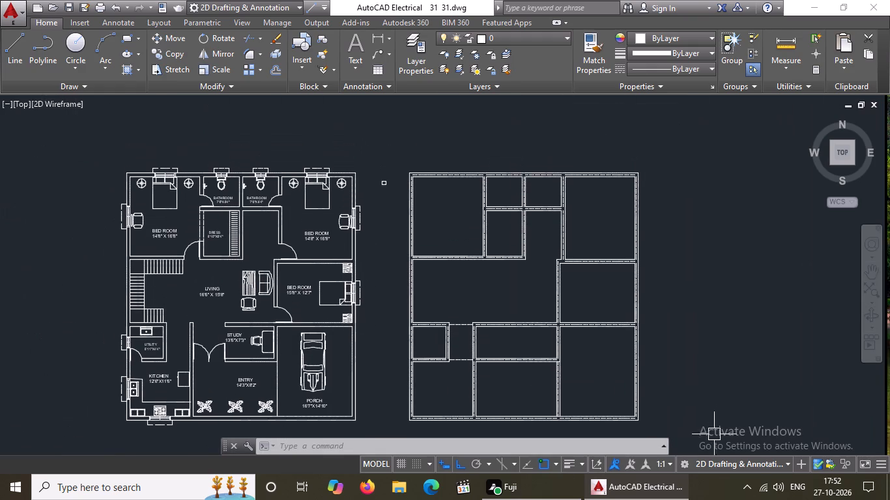
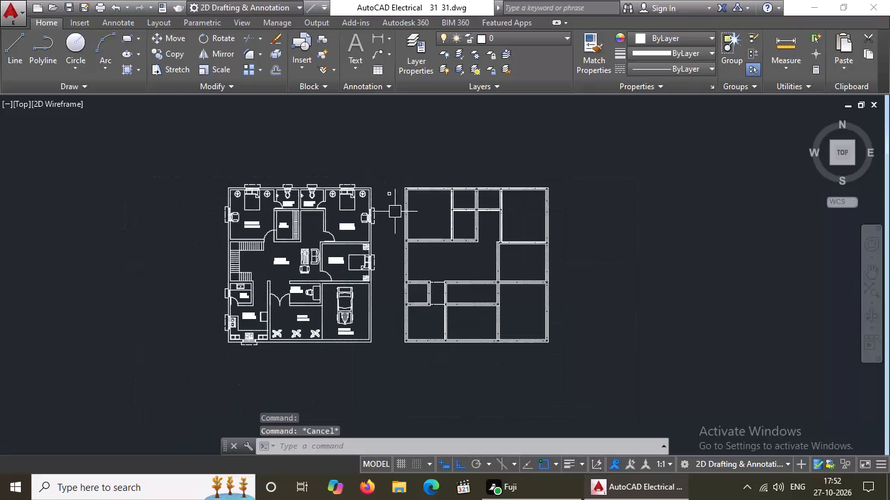
# Copy the small square between the two plans onto the wall layout's top-left outer corner, with Ortho turned off.
pyautogui.scroll(2, 407, 197)
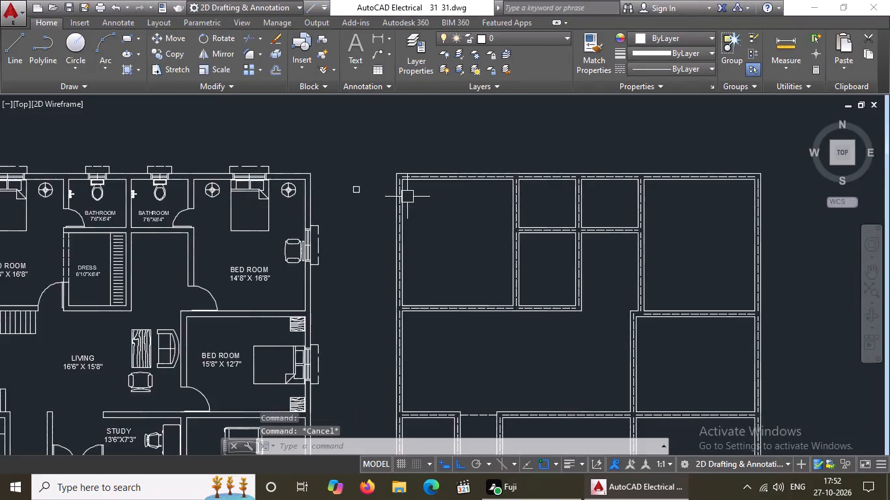
pyautogui.scroll(4, 393, 194)
pyautogui.click(132, 174)
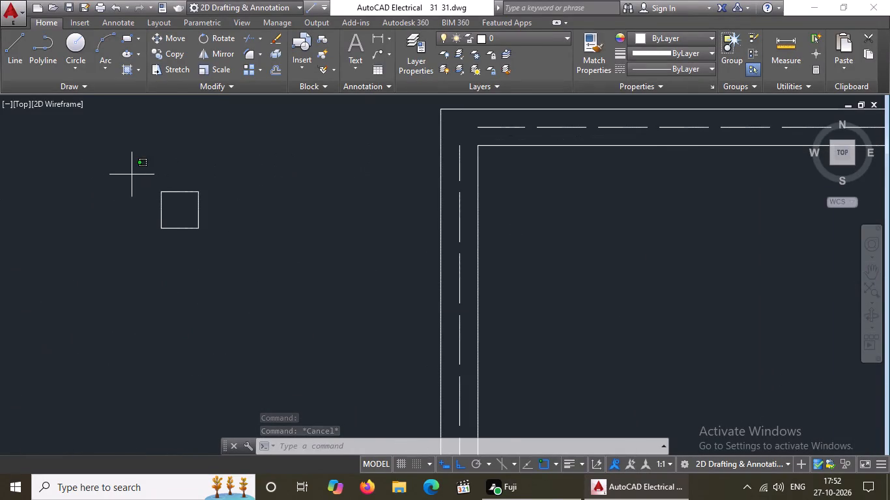
pyautogui.click(235, 253)
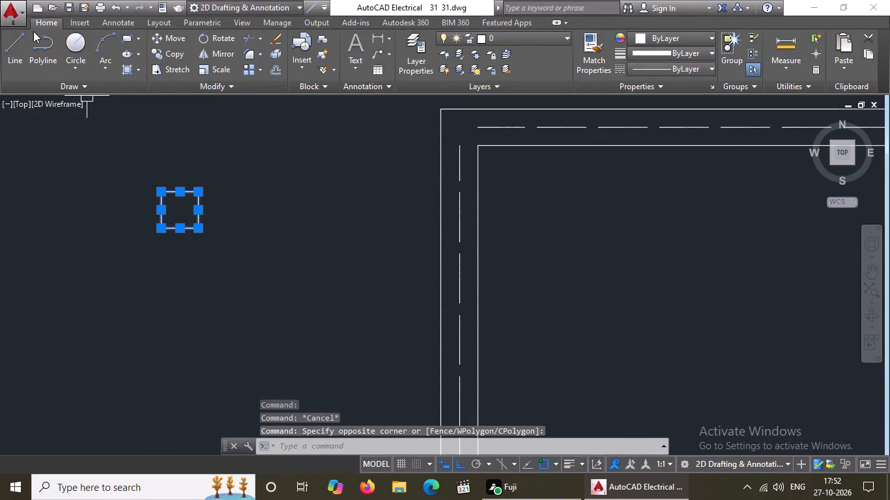
pyautogui.click(165, 55)
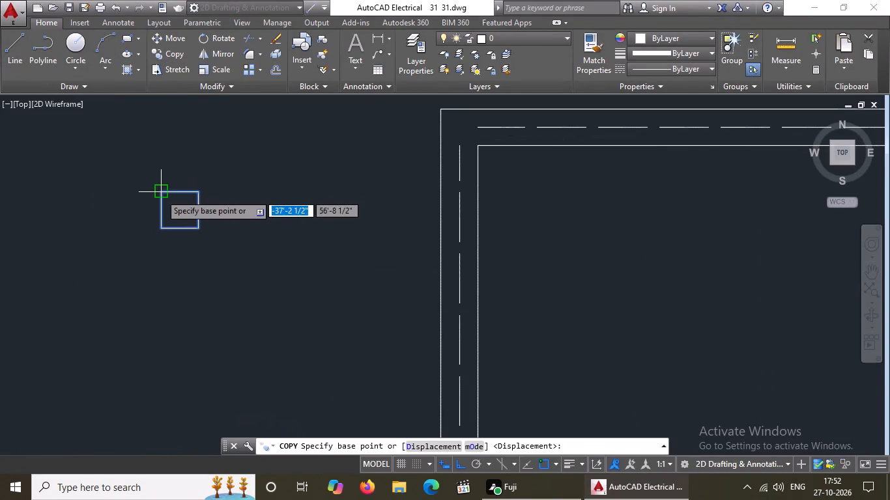
pyautogui.click(160, 194)
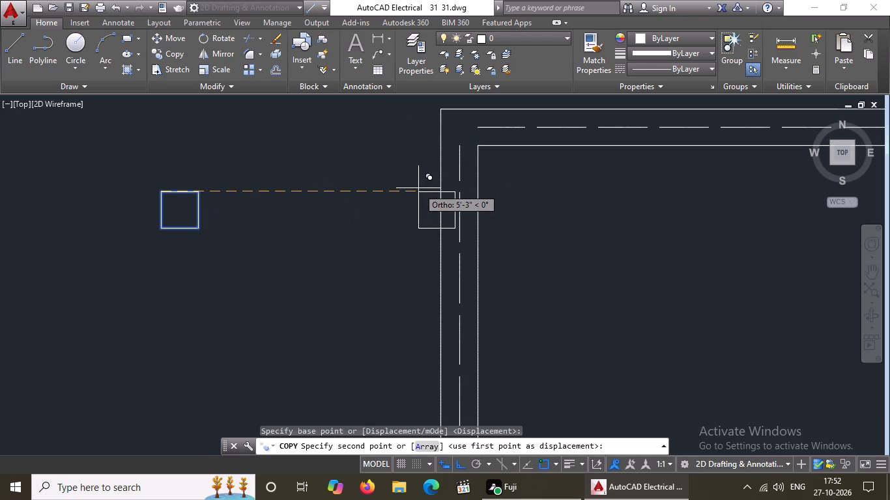
pyautogui.click(455, 464)
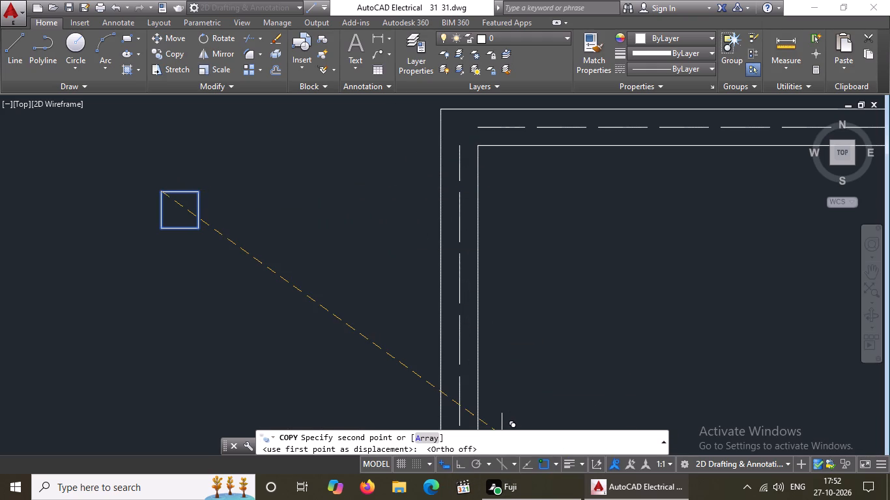
pyautogui.moveTo(528, 281); pyautogui.dragTo(525, 369, button='middle')
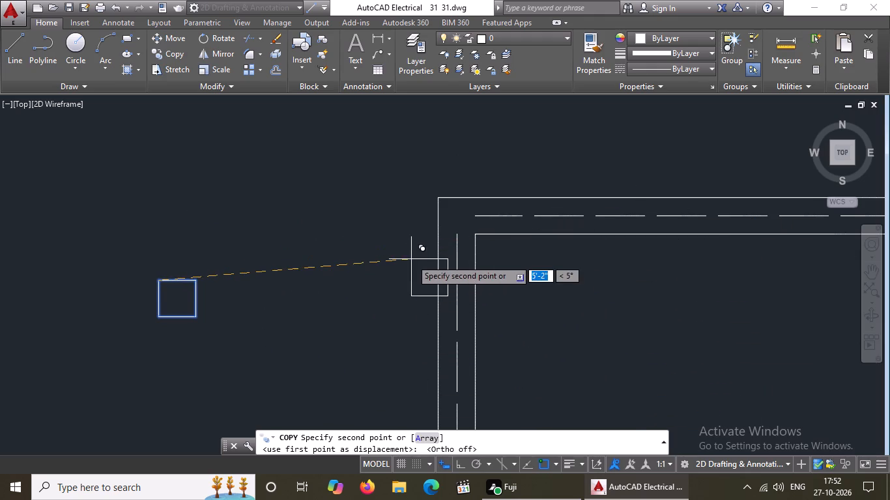
pyautogui.click(438, 204)
pyautogui.scroll(-3, 343, 233)
pyautogui.scroll(2, 585, 240)
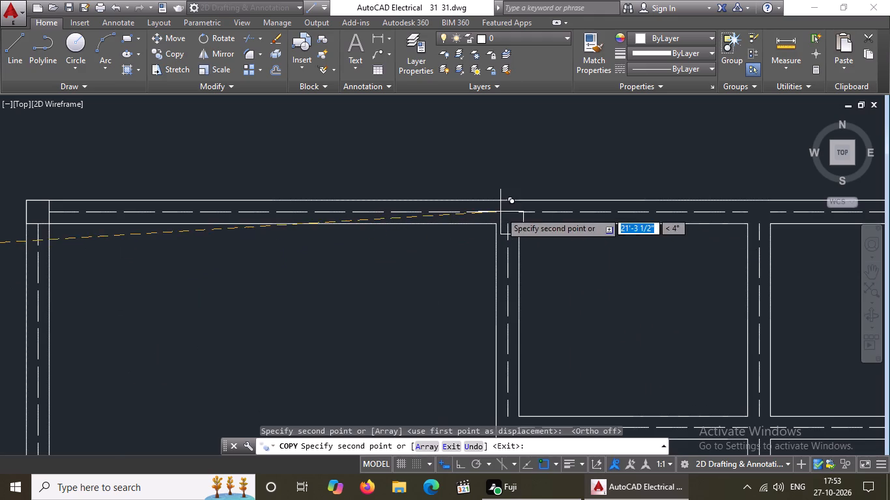
pyautogui.scroll(2, 500, 211)
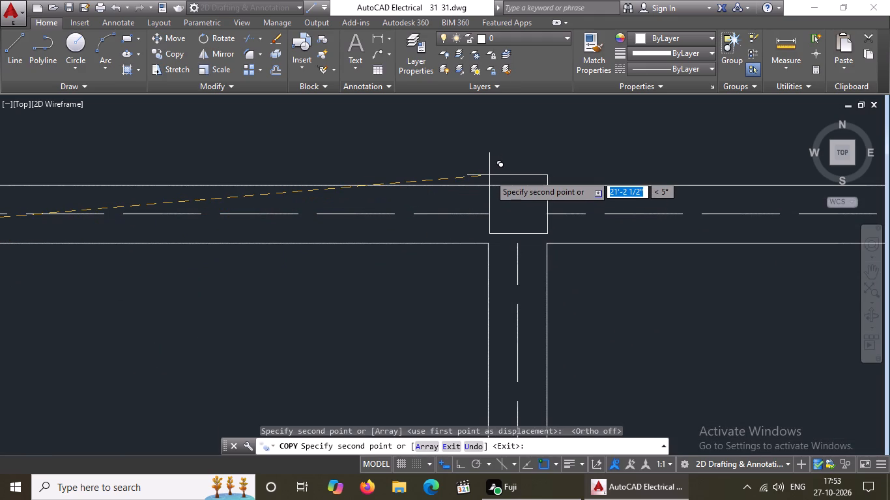
pyautogui.press('Escape')
pyautogui.scroll(-4, 447, 187)
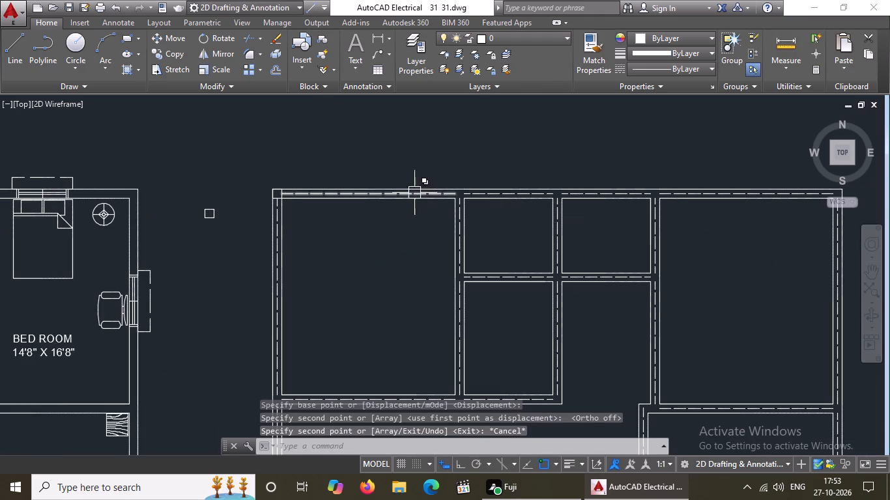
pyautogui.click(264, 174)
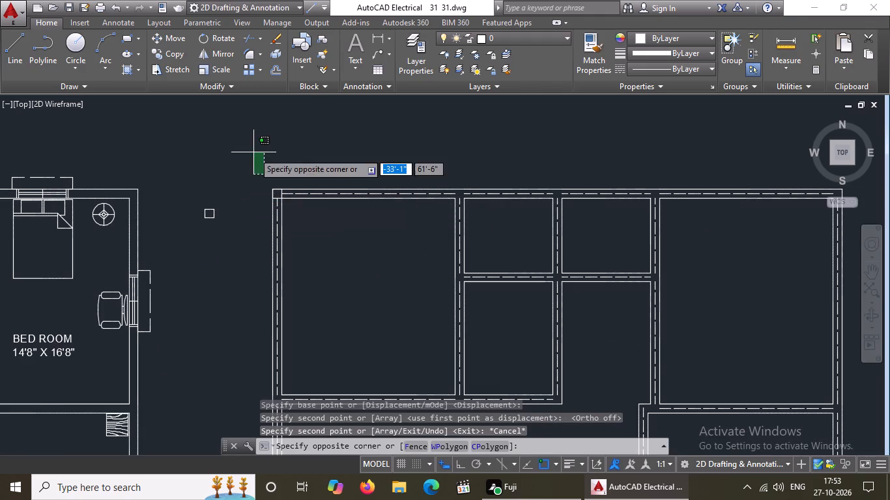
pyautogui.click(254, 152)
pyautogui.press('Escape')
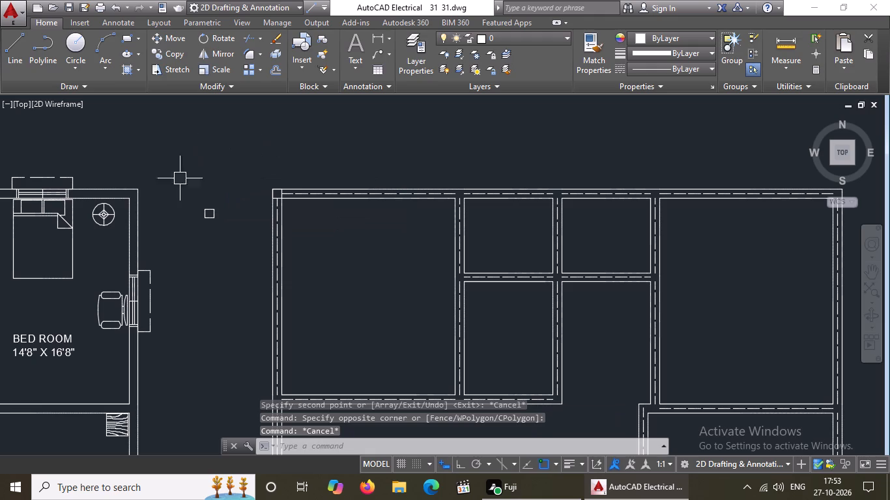
# Copy the small square by its lower-right corner onto the top wall's first interior wall junction from the left.
pyautogui.click(176, 191)
pyautogui.click(236, 234)
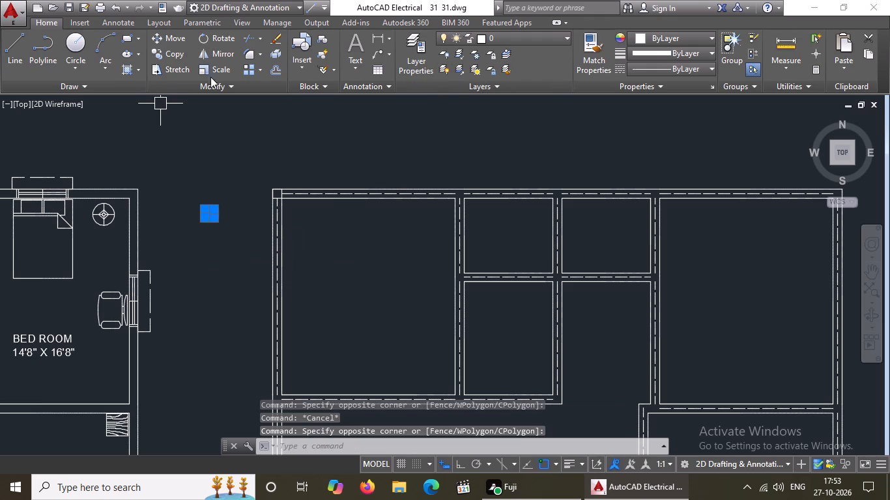
pyautogui.click(178, 57)
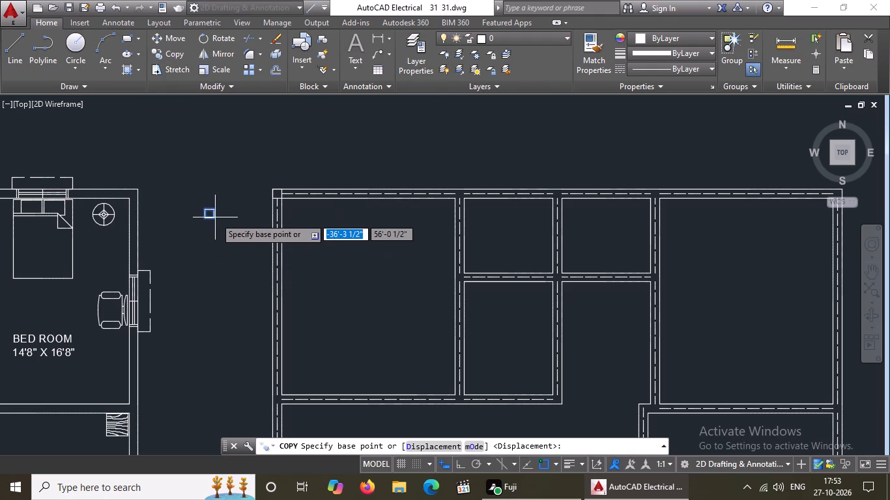
pyautogui.click(212, 219)
pyautogui.scroll(4, 463, 191)
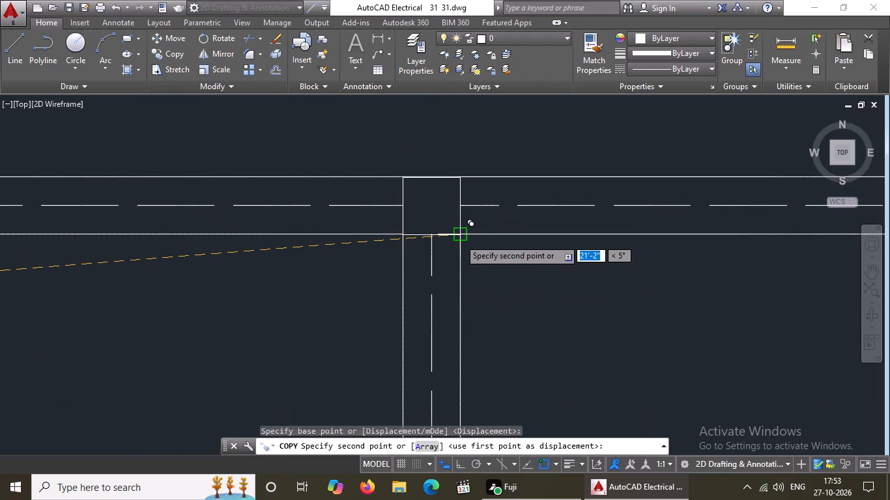
pyautogui.click(459, 235)
# Place further copies of the square on the second and third interior wall junctions along the top wall.
pyautogui.scroll(-3, 449, 237)
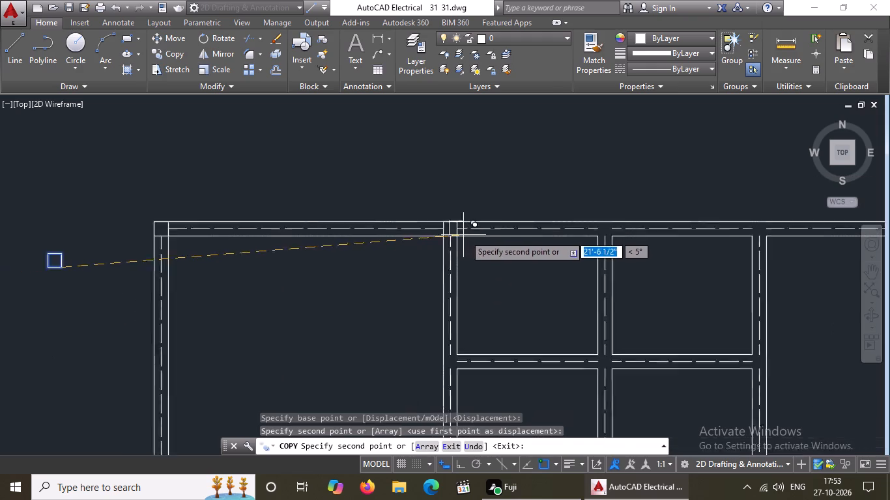
pyautogui.scroll(-1, 465, 235)
pyautogui.scroll(4, 599, 232)
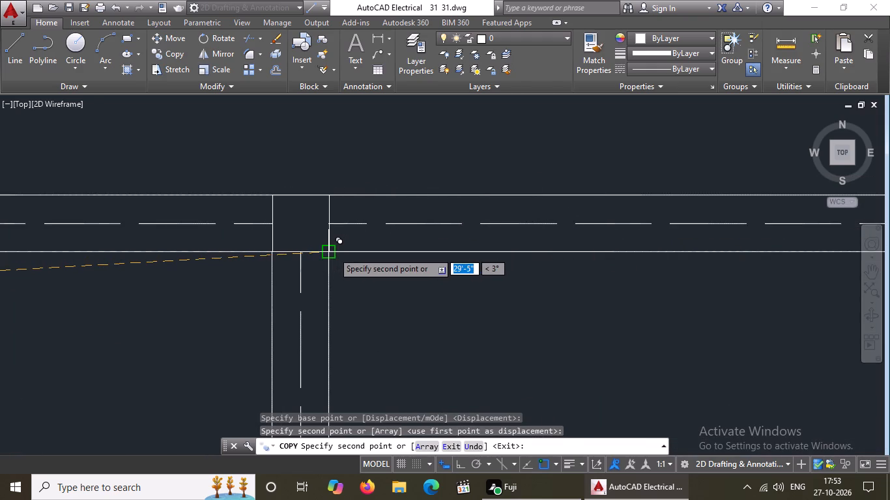
pyautogui.click(333, 252)
pyautogui.scroll(-6, 357, 239)
pyautogui.scroll(2, 420, 245)
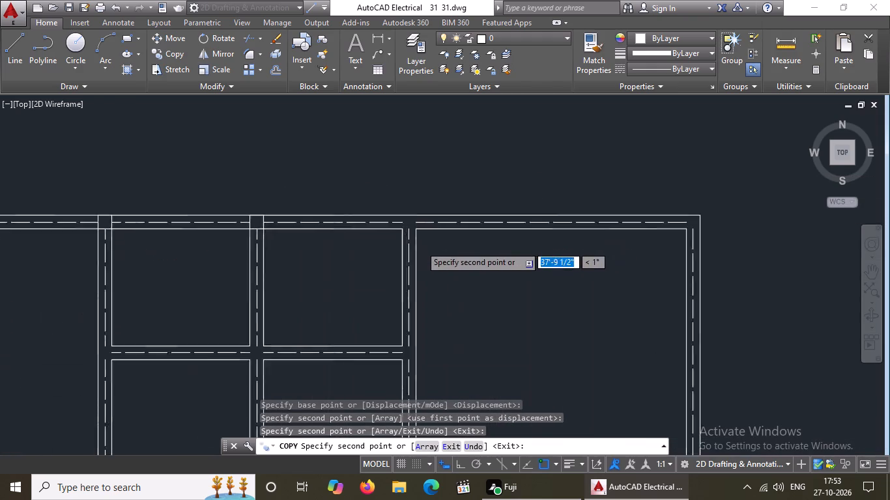
pyautogui.scroll(4, 420, 245)
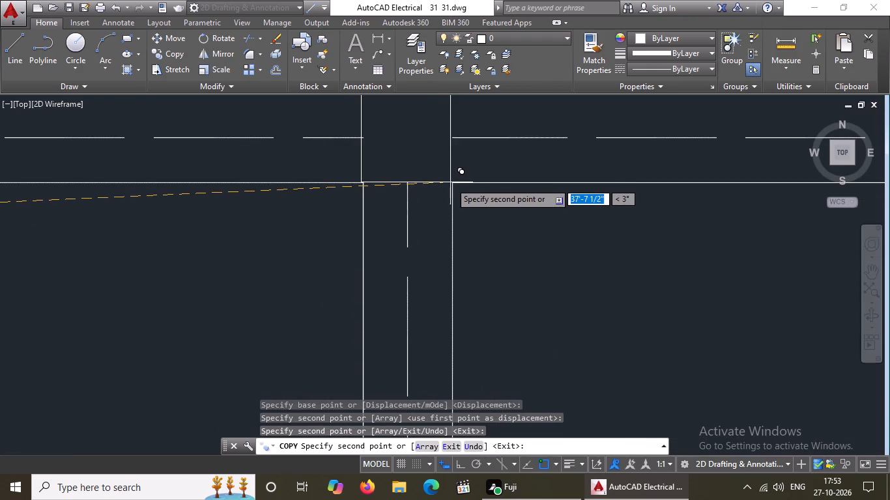
pyautogui.click(452, 184)
pyautogui.scroll(-3, 457, 189)
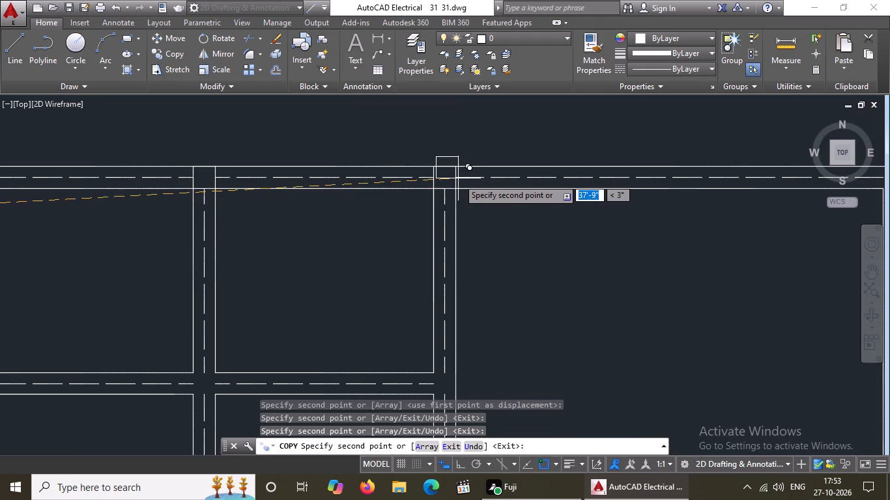
pyautogui.scroll(-3, 461, 185)
pyautogui.scroll(2, 564, 191)
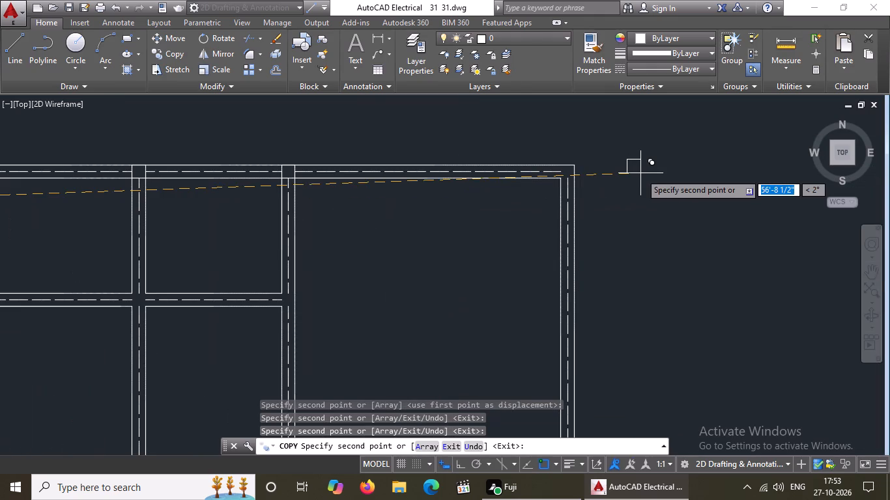
pyautogui.press('Escape')
# Copy the small square by its lower-left corner onto the wall layout's top-right corner.
pyautogui.scroll(-3, 640, 173)
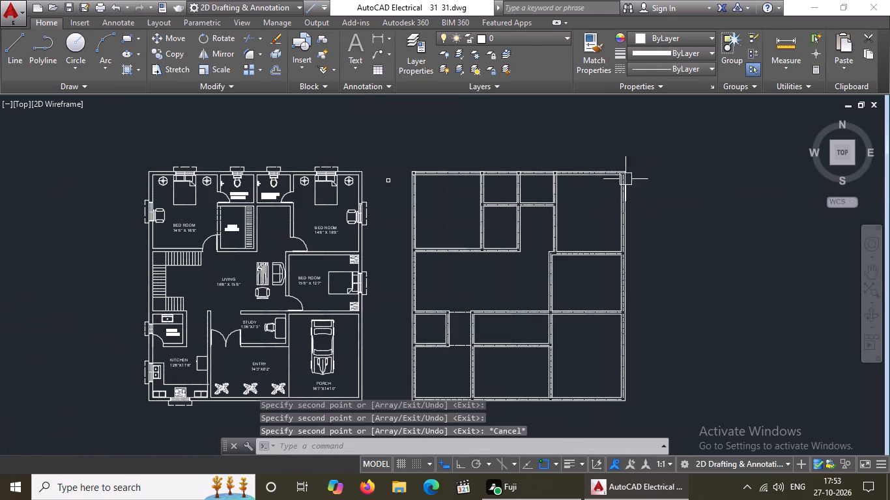
pyautogui.scroll(2, 416, 152)
pyautogui.click(328, 206)
pyautogui.click(355, 239)
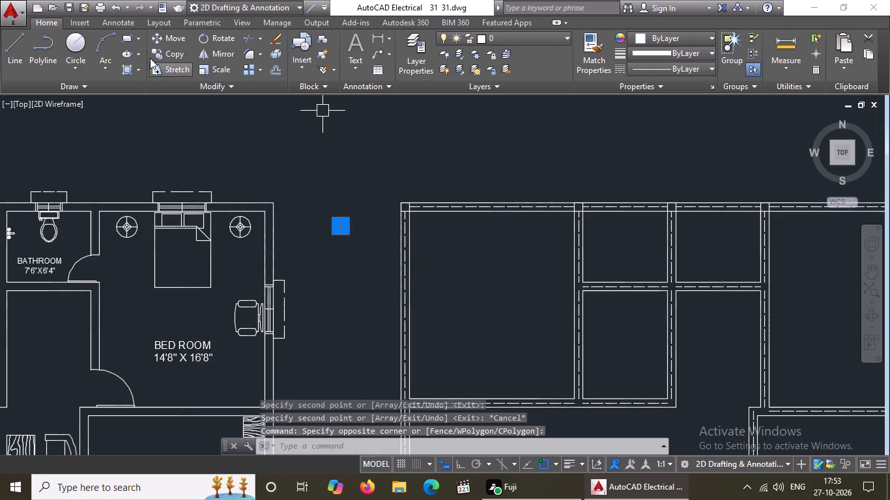
pyautogui.click(164, 55)
pyautogui.click(337, 229)
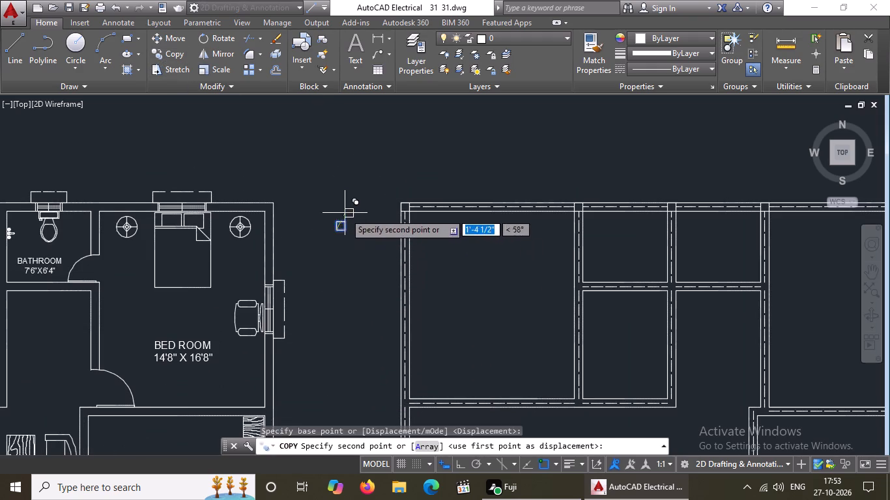
pyautogui.scroll(-2, 345, 212)
pyautogui.scroll(3, 586, 197)
pyautogui.scroll(3, 543, 230)
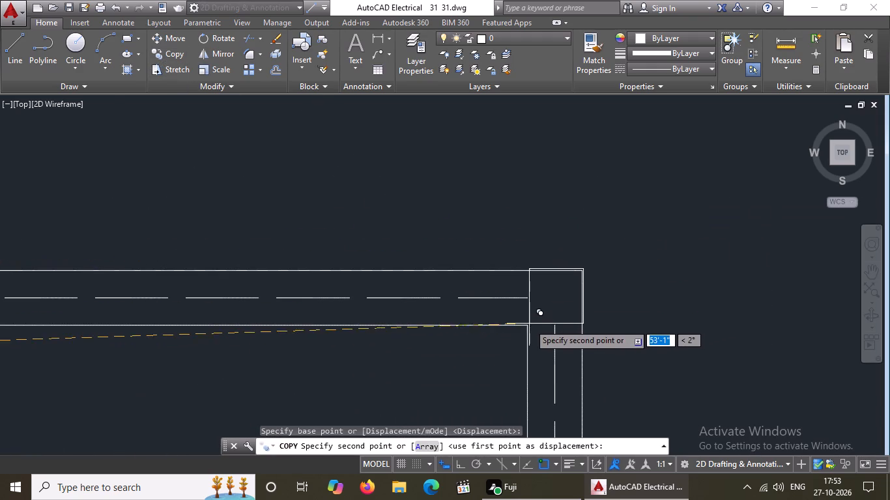
pyautogui.click(525, 327)
pyautogui.scroll(-5, 590, 289)
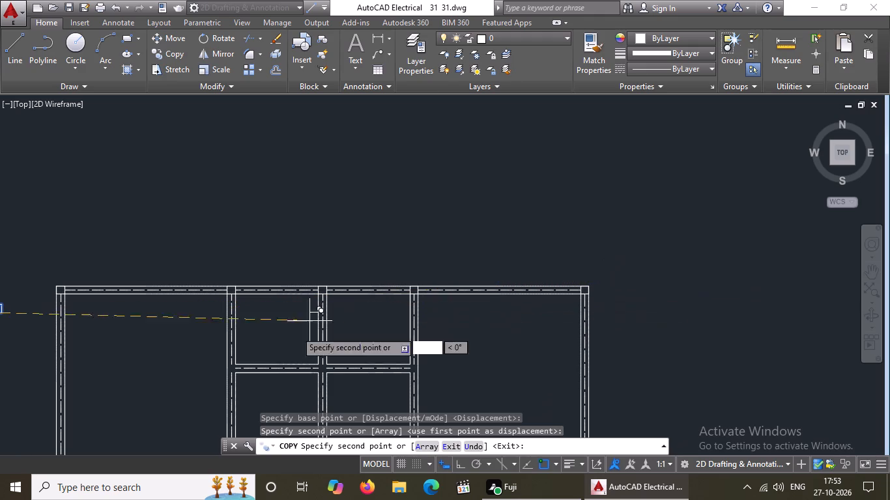
pyautogui.scroll(-1, 255, 268)
pyautogui.moveTo(272, 258); pyautogui.dragTo(397, 200, button='middle')
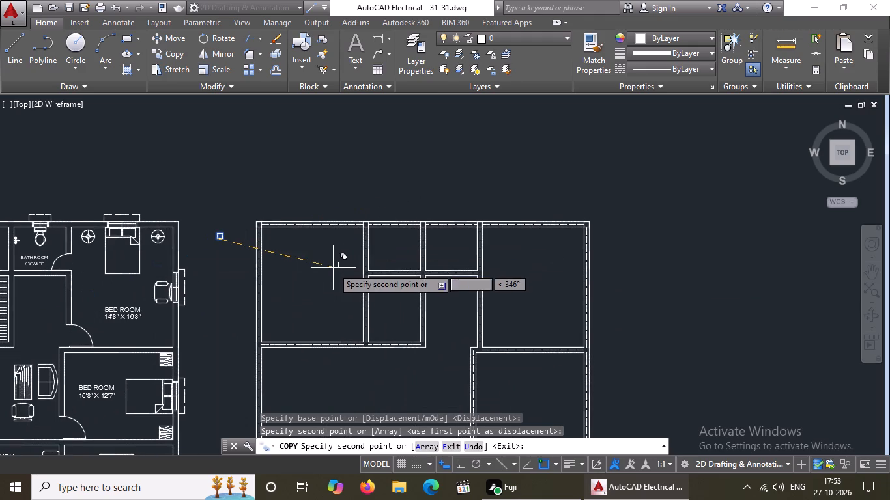
pyautogui.press('Escape')
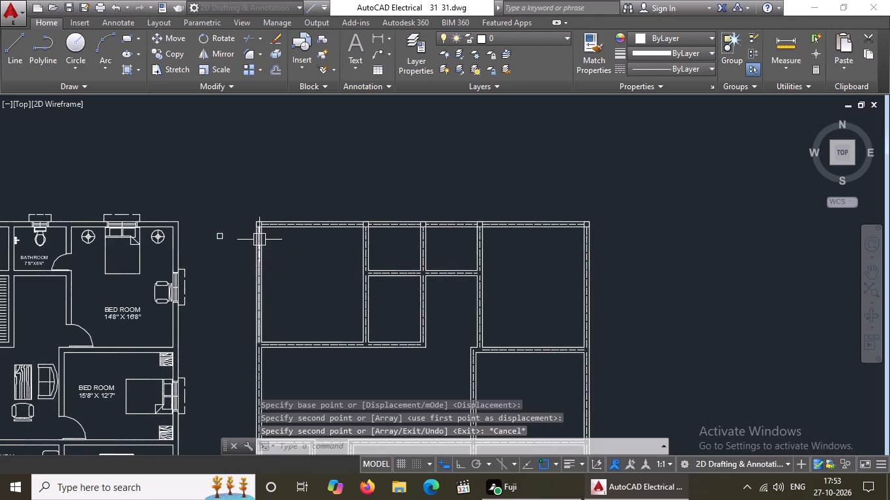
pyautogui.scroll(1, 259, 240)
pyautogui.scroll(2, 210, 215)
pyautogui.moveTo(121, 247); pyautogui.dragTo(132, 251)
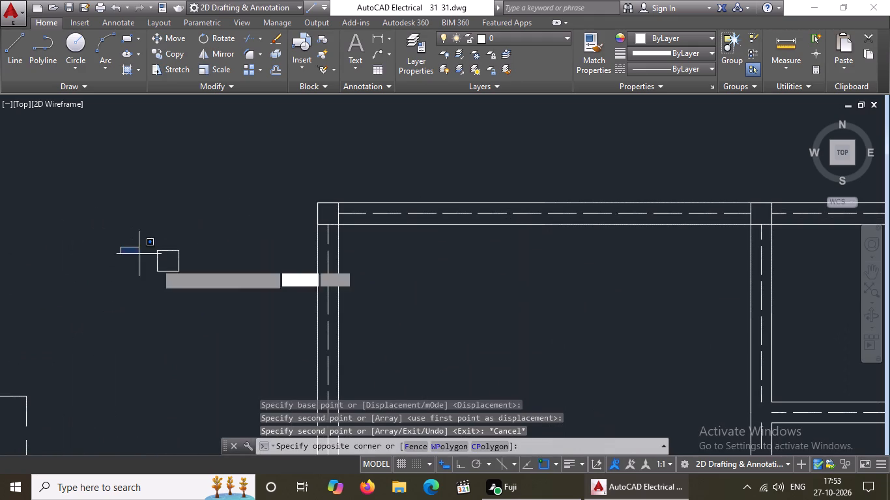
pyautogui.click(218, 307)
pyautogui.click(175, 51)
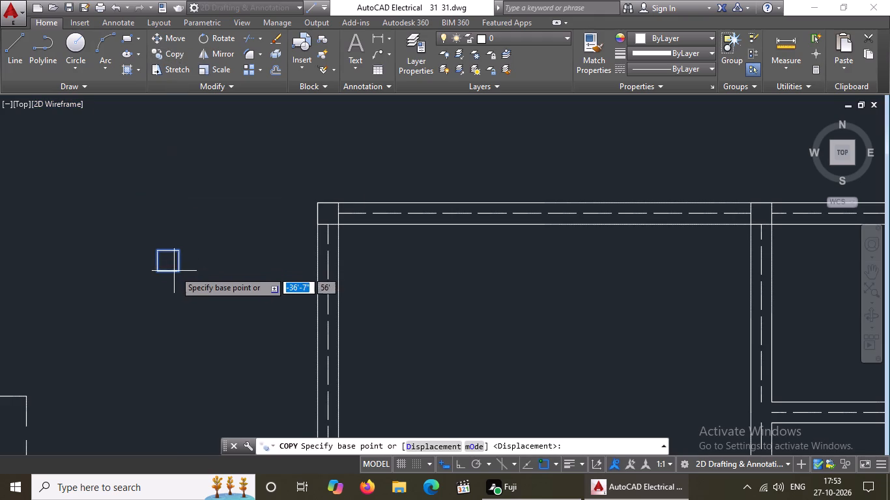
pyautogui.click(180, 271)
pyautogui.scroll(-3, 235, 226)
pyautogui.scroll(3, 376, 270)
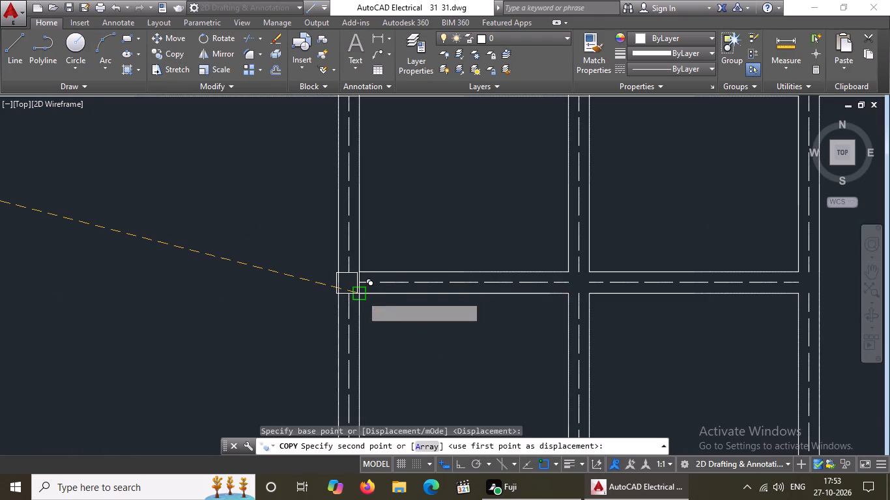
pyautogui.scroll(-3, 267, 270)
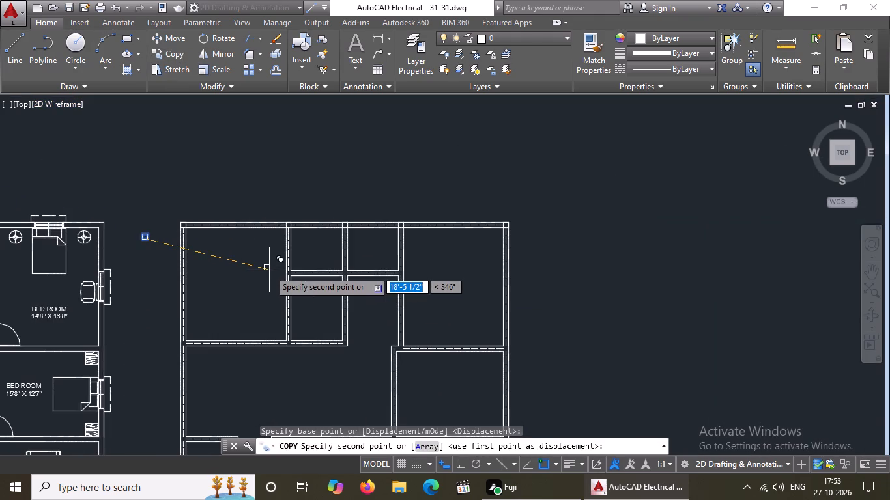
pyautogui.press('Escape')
# Examine the squares placed at the corners and junctions along the wall layout's top wall.
pyautogui.scroll(2, 155, 225)
pyautogui.scroll(2, 208, 229)
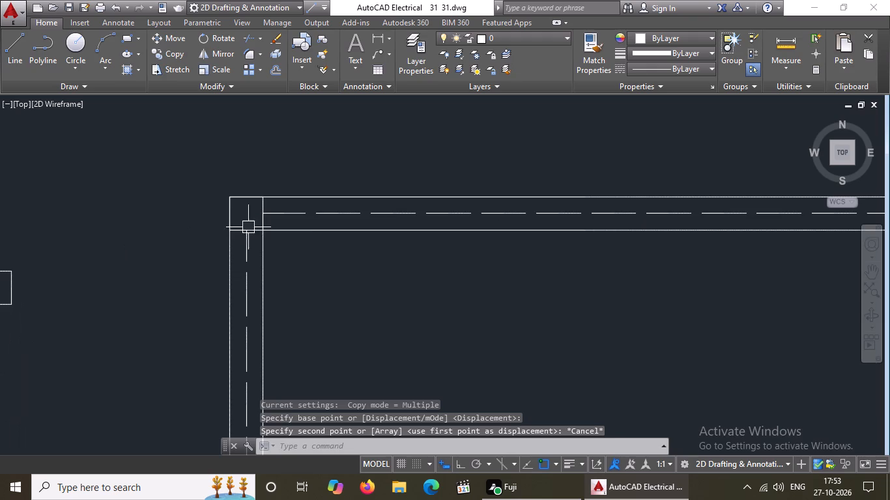
pyautogui.scroll(-3, 293, 235)
pyautogui.scroll(3, 493, 243)
pyautogui.scroll(-2, 492, 243)
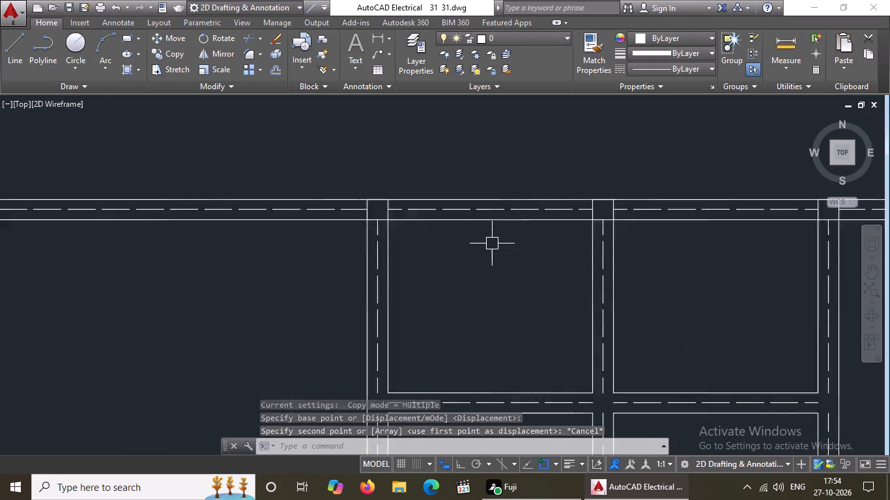
pyautogui.scroll(-1, 492, 243)
pyautogui.scroll(2, 519, 238)
pyautogui.scroll(-4, 519, 238)
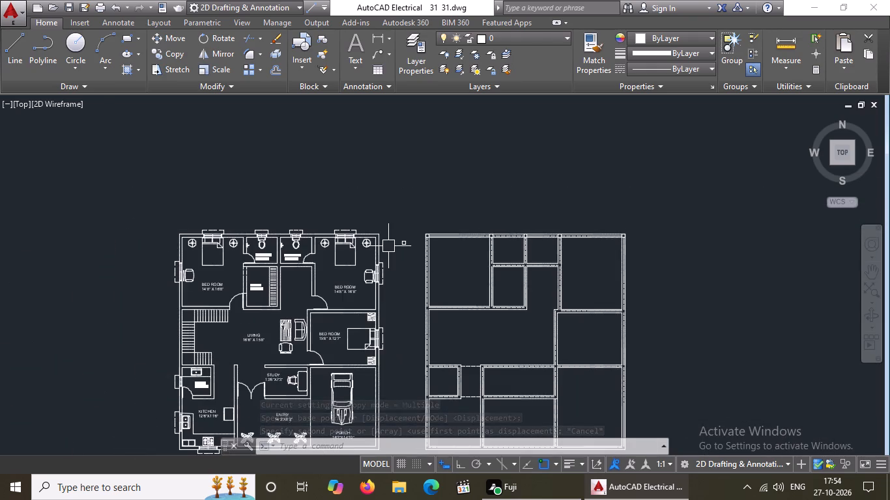
# Move the loose small square by its lower-right corner onto the left end of the short interior wall below the top wall.
pyautogui.scroll(-3, 388, 246)
pyautogui.scroll(2, 366, 304)
pyautogui.scroll(2, 519, 158)
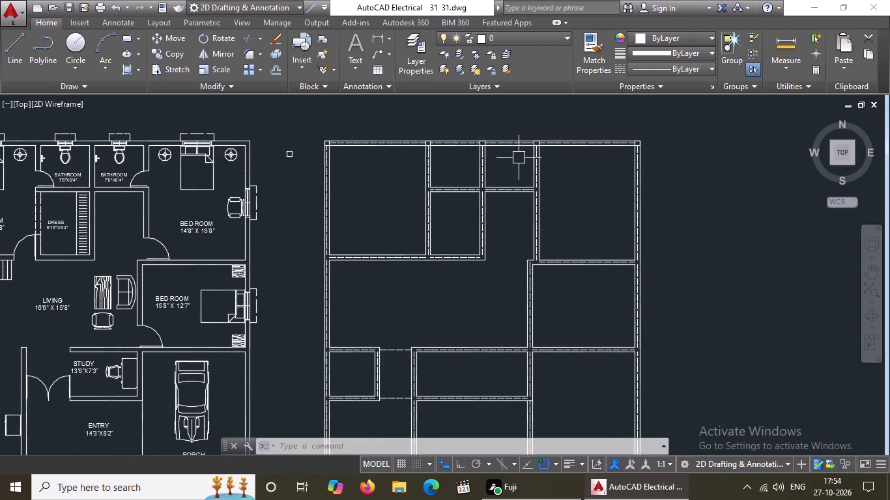
pyautogui.scroll(2, 561, 142)
pyautogui.scroll(1, 651, 133)
pyautogui.scroll(-1, 652, 141)
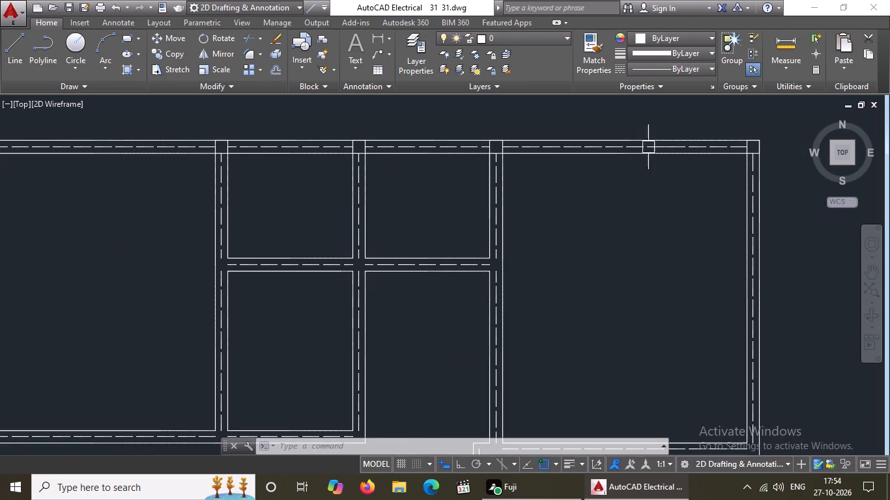
pyautogui.scroll(-1, 607, 166)
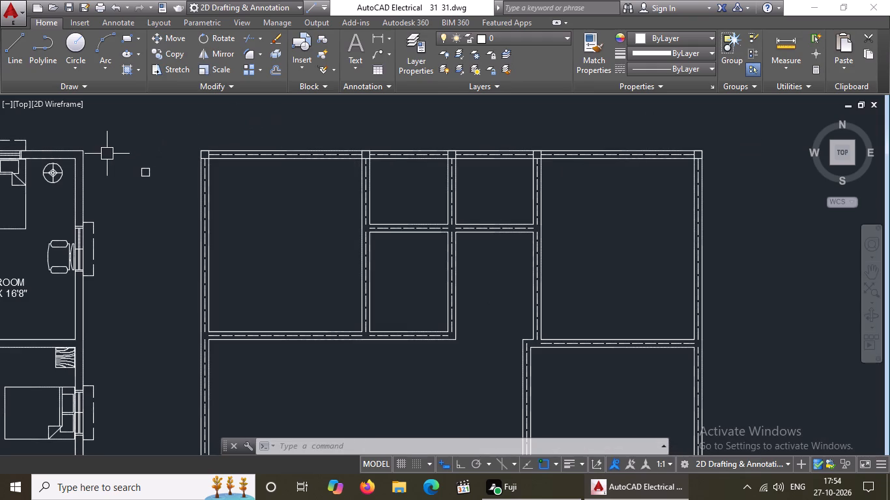
pyautogui.click(118, 150)
pyautogui.click(162, 194)
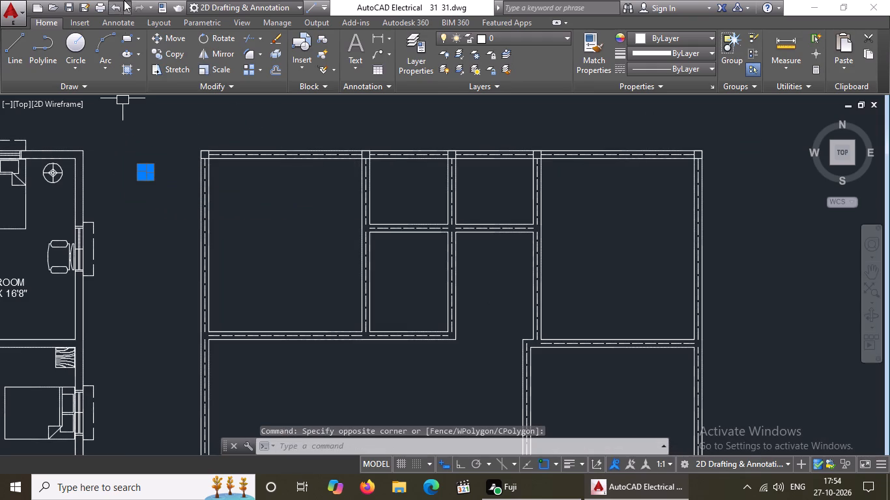
pyautogui.click(165, 36)
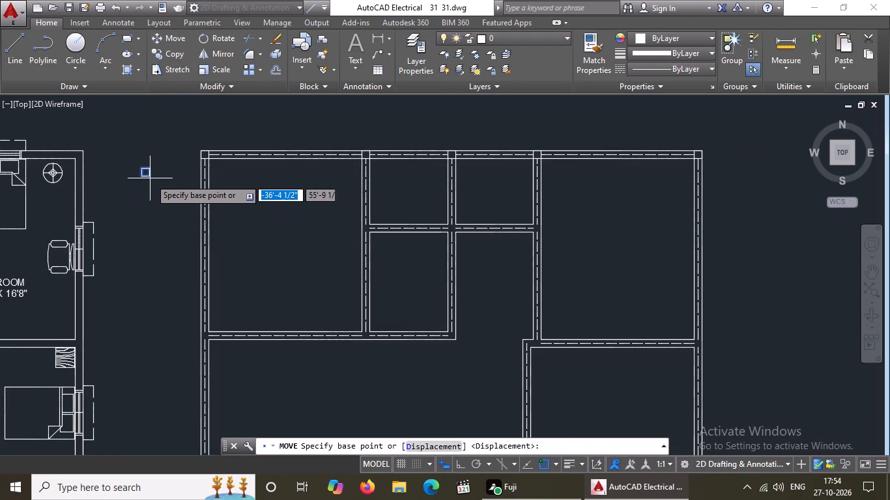
pyautogui.click(151, 176)
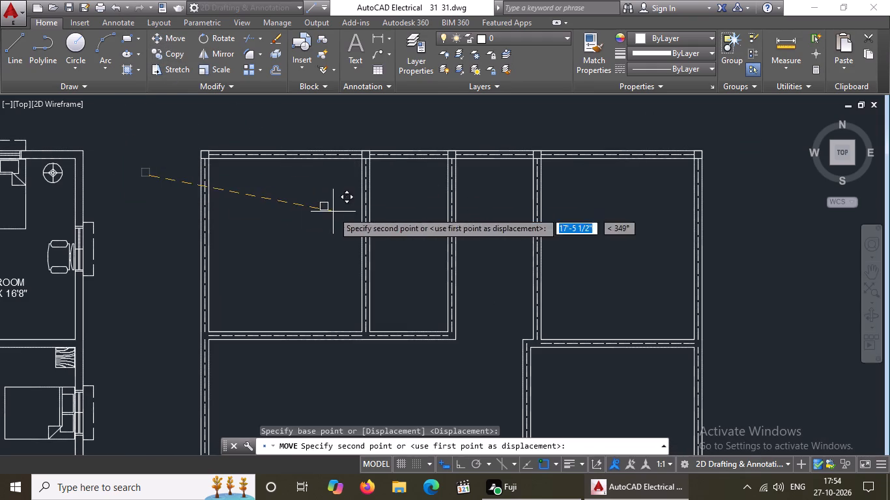
pyautogui.scroll(2, 366, 230)
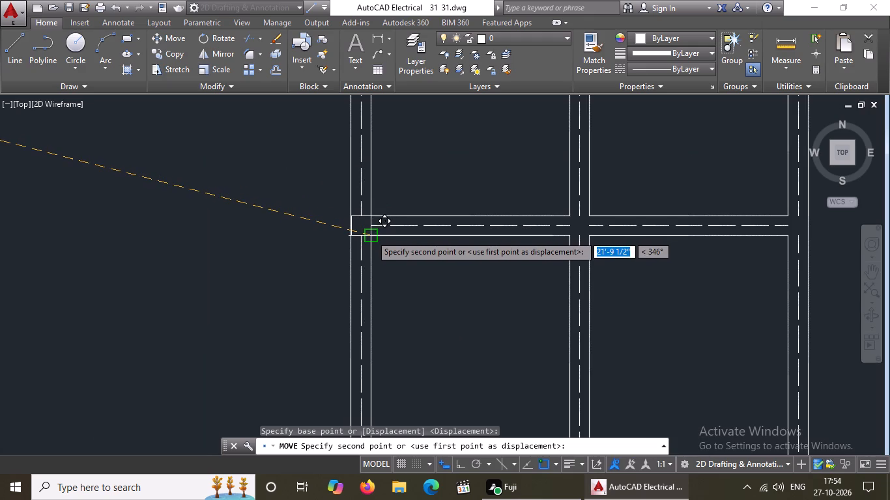
pyautogui.click(371, 235)
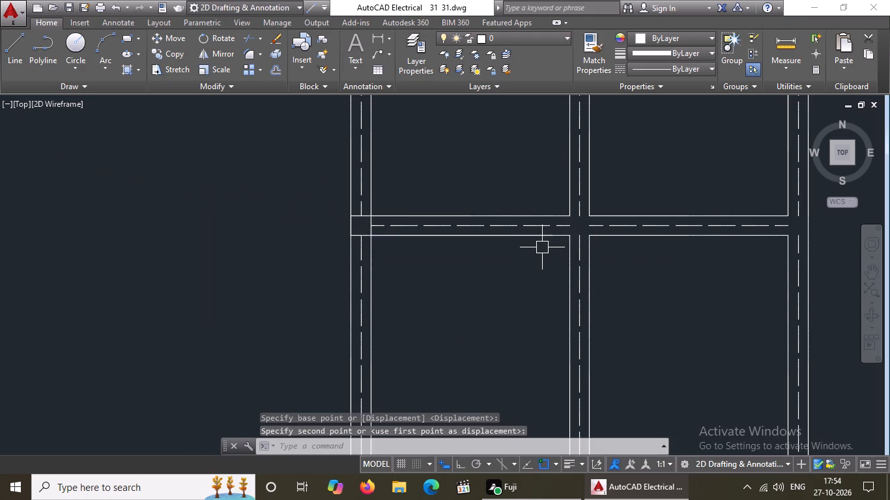
# Copy that square by its lower-right corner onto the same interior wall's crossing with the middle vertical wall.
pyautogui.scroll(-3, 540, 248)
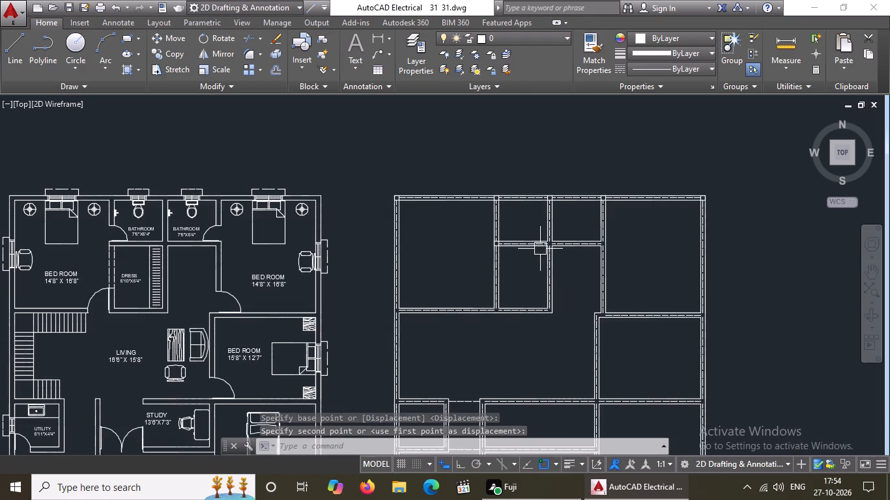
pyautogui.scroll(5, 517, 245)
pyautogui.click(233, 189)
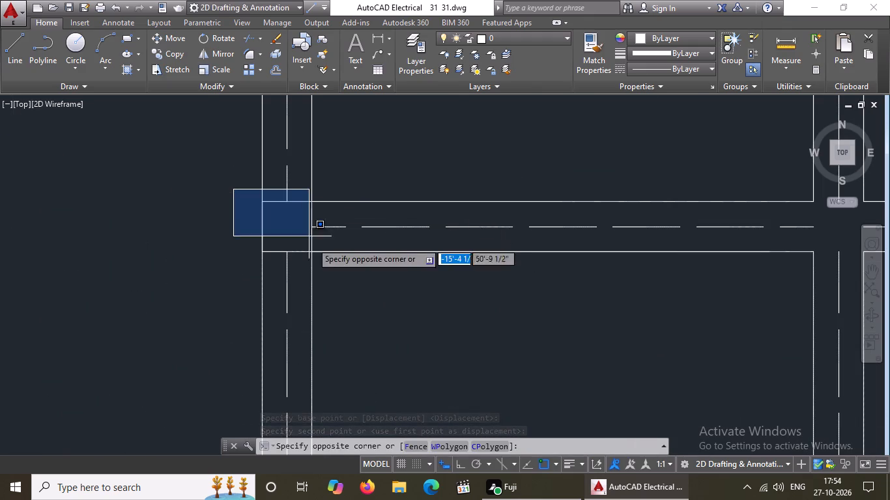
pyautogui.click(323, 264)
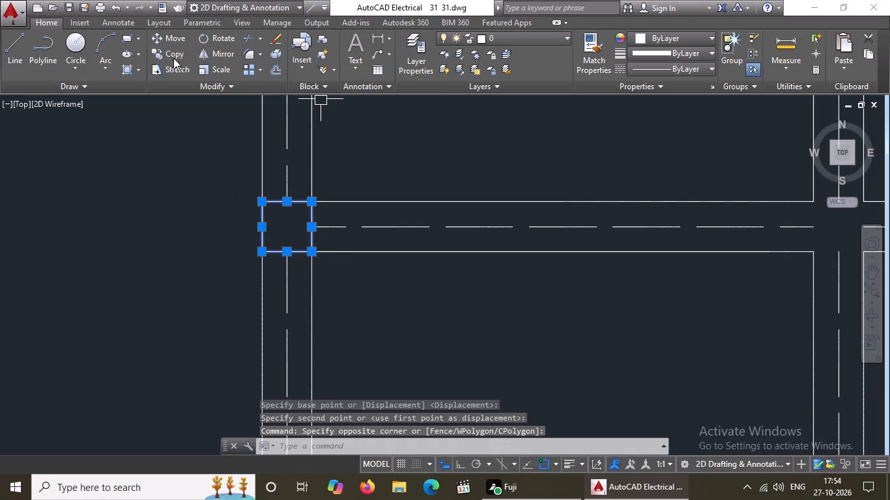
pyautogui.click(171, 53)
pyautogui.click(311, 254)
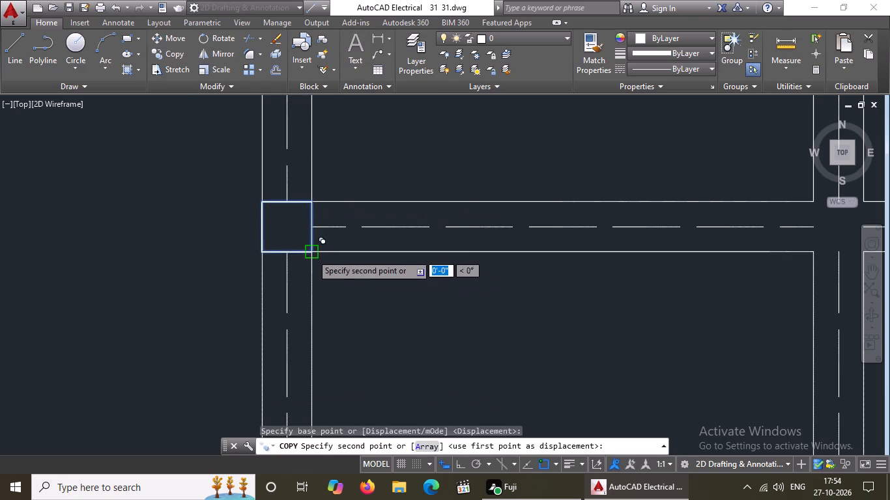
pyautogui.scroll(1, 358, 251)
pyautogui.scroll(-3, 358, 251)
pyautogui.scroll(2, 562, 256)
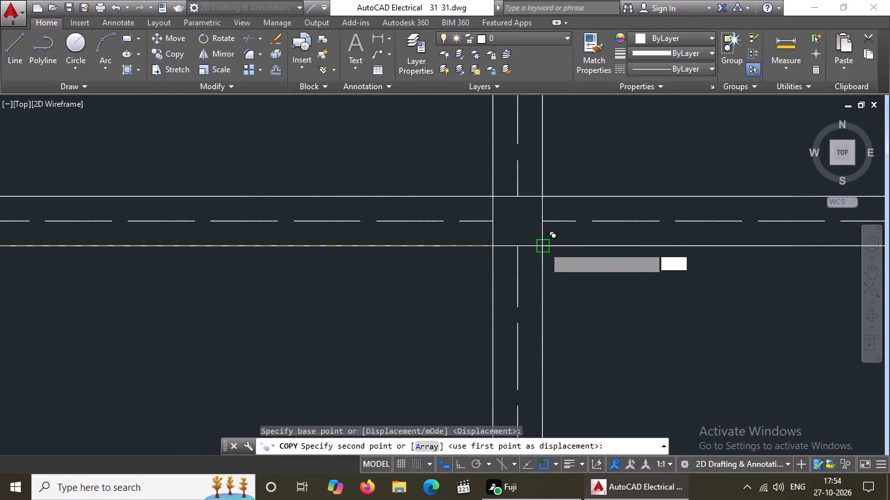
pyautogui.scroll(3, 541, 245)
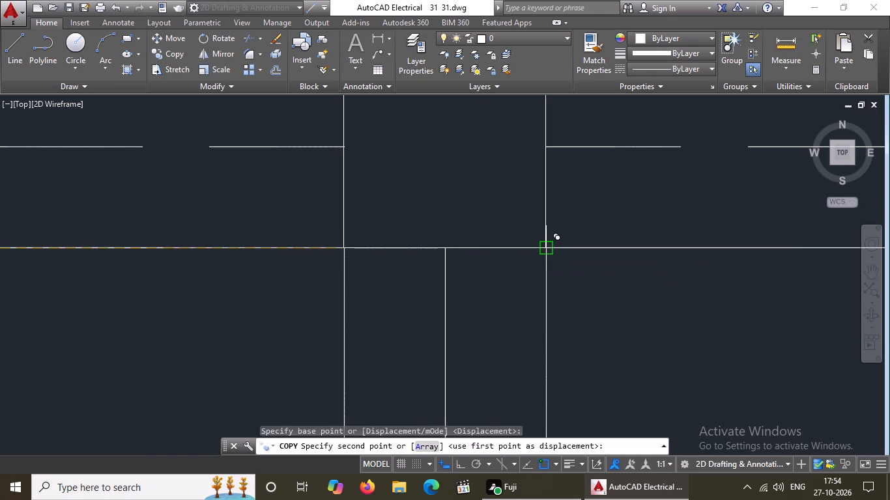
pyautogui.click(545, 251)
pyautogui.scroll(-6, 519, 341)
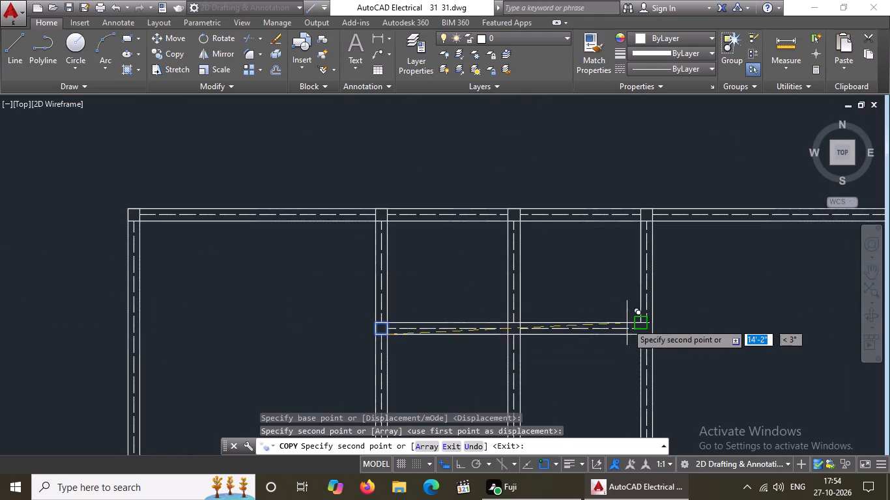
pyautogui.scroll(3, 639, 326)
pyautogui.scroll(-3, 614, 322)
pyautogui.press('Escape')
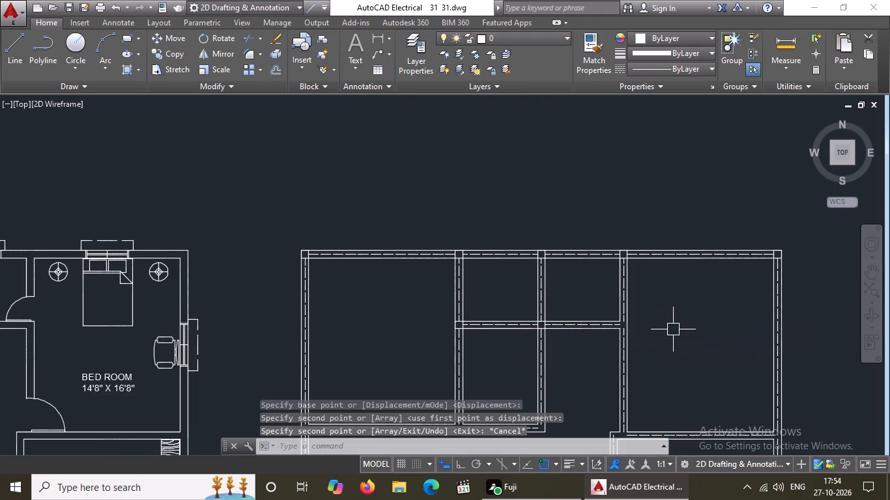
# Copy the square at the middle crossing by its lower-left corner onto the short interior wall's right-end junction.
pyautogui.scroll(3, 603, 337)
pyautogui.scroll(2, 371, 320)
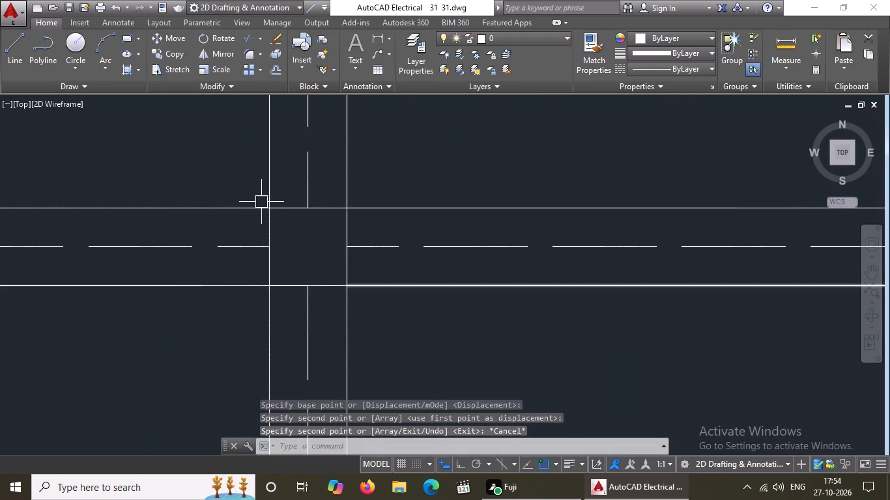
pyautogui.click(244, 189)
pyautogui.click(386, 320)
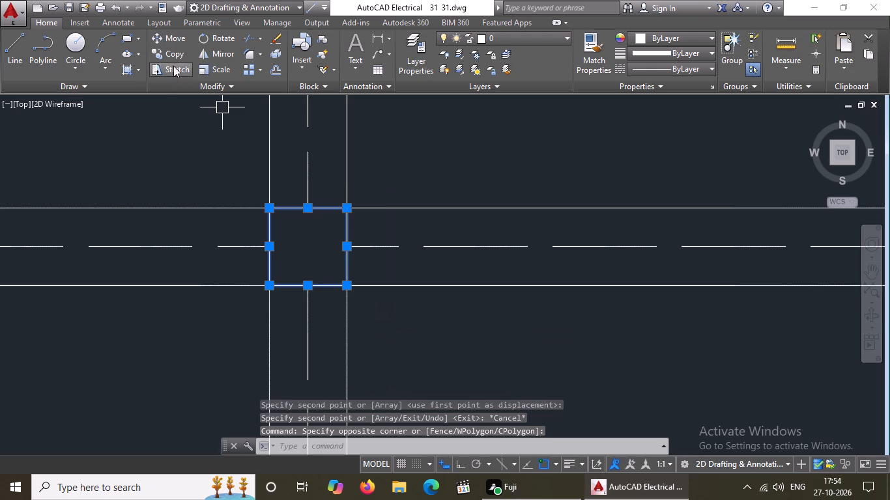
pyautogui.click(168, 55)
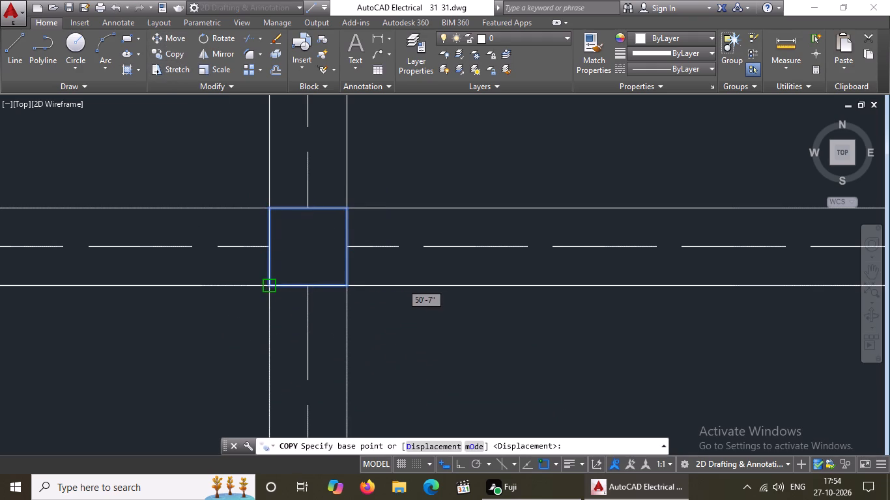
pyautogui.click(269, 283)
pyautogui.scroll(-1, 279, 277)
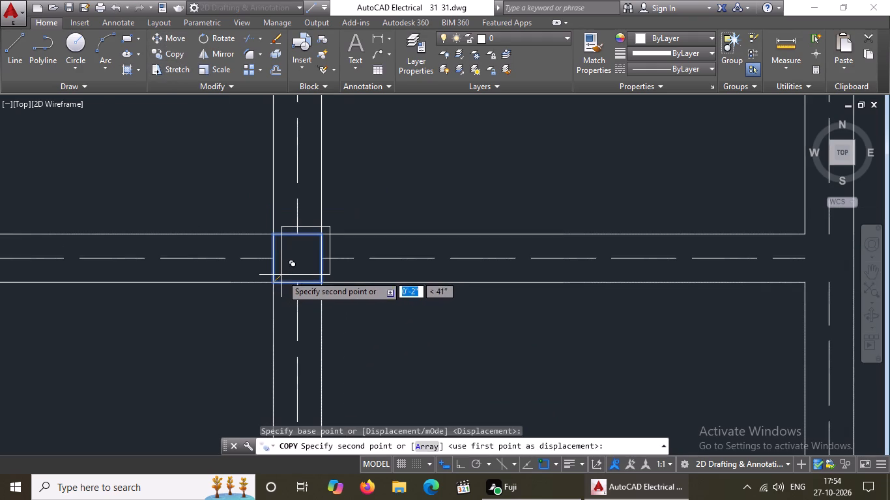
pyautogui.scroll(-3, 375, 263)
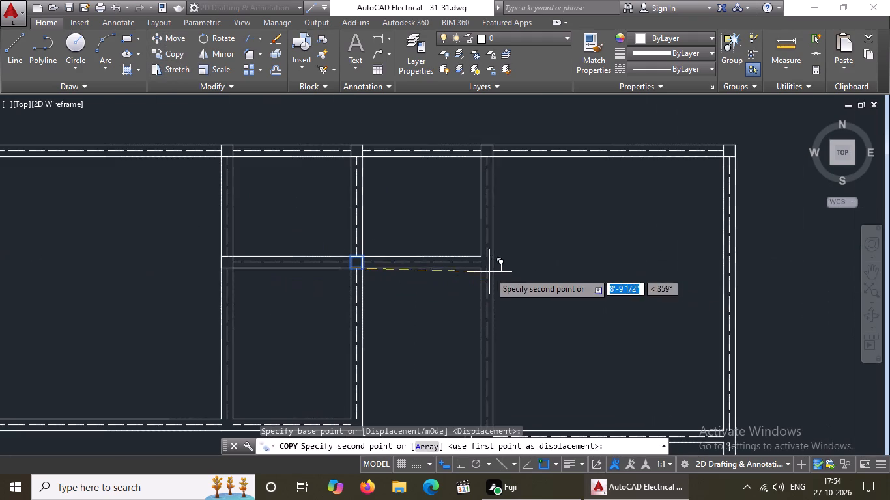
pyautogui.scroll(4, 489, 272)
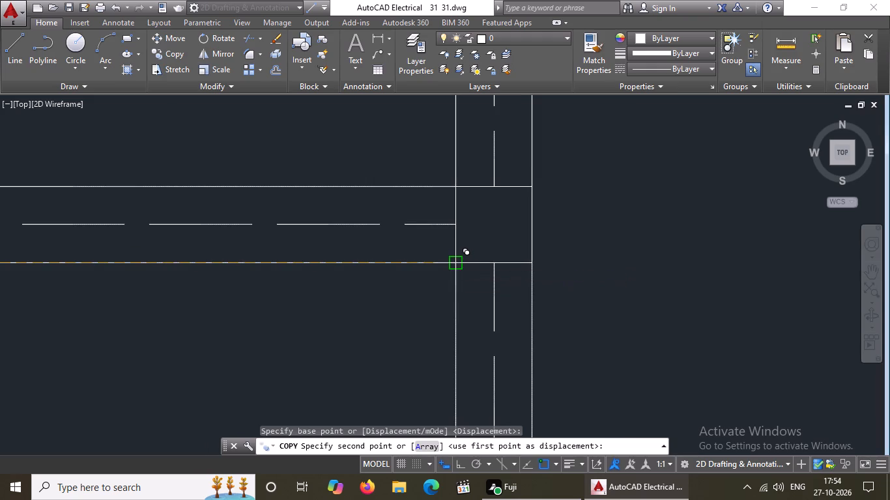
pyautogui.click(455, 264)
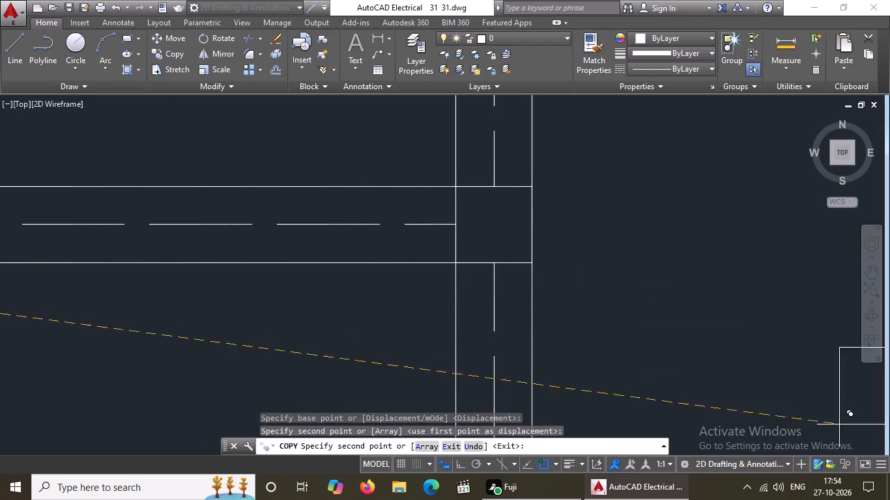
pyautogui.scroll(-6, 652, 344)
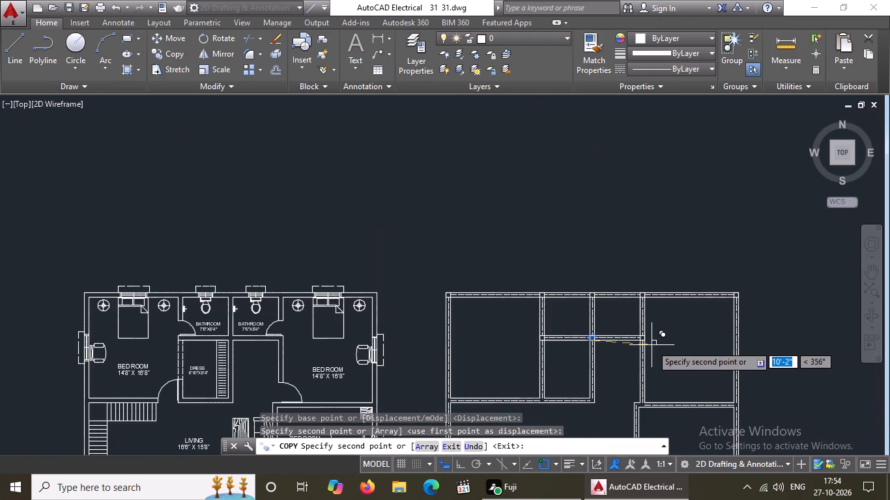
pyautogui.moveTo(651, 344); pyautogui.dragTo(649, 295, button='middle')
pyautogui.scroll(3, 449, 363)
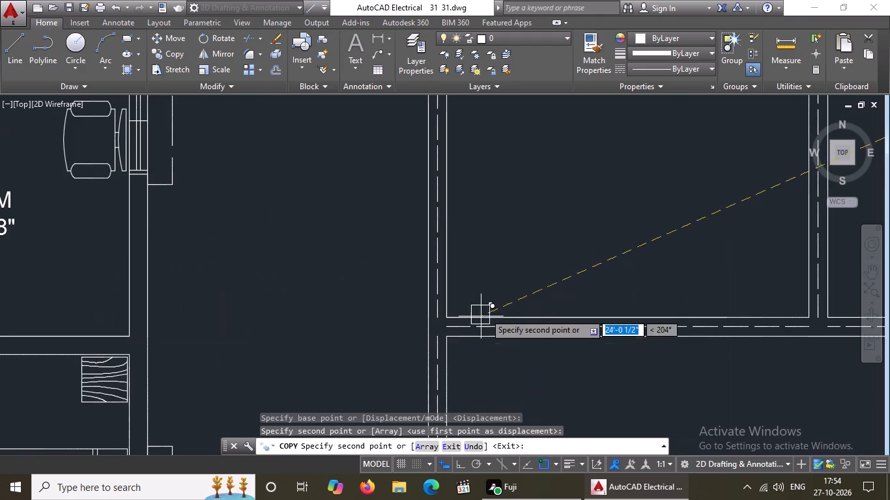
pyautogui.scroll(-1, 506, 290)
pyautogui.press('Escape')
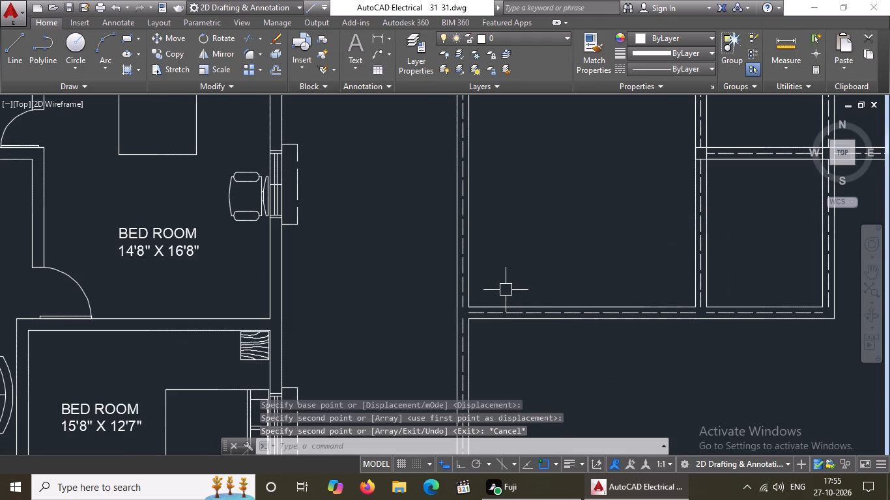
# Copy the layout's top-left corner square by its upper-right corner onto the outer left wall's junction with the top-left room's bottom wall.
pyautogui.scroll(-2, 541, 270)
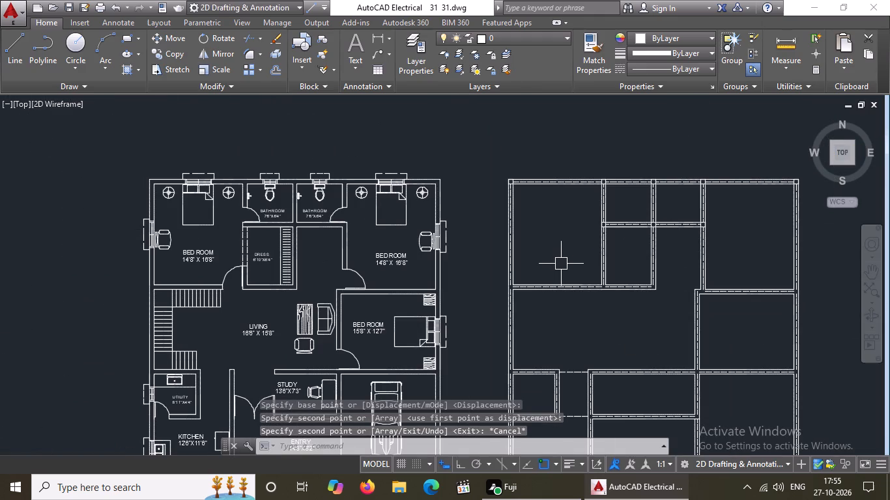
pyautogui.scroll(1, 618, 265)
pyautogui.scroll(1, 506, 221)
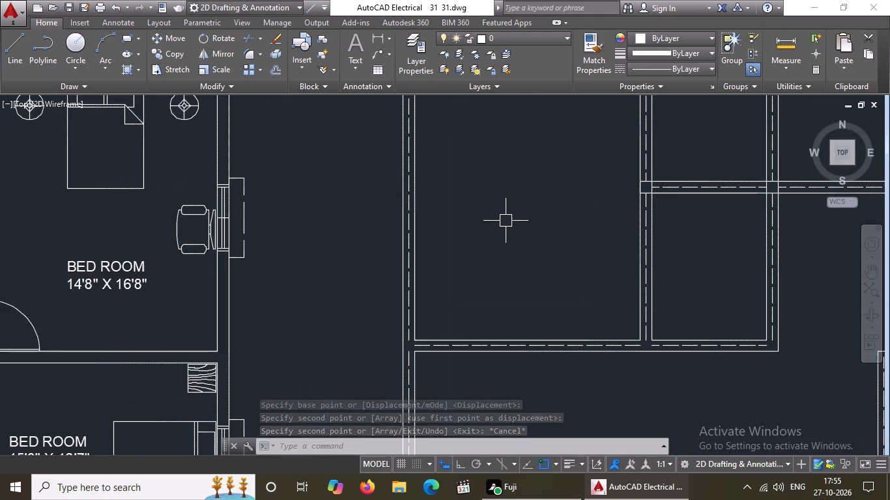
pyautogui.scroll(-2, 506, 219)
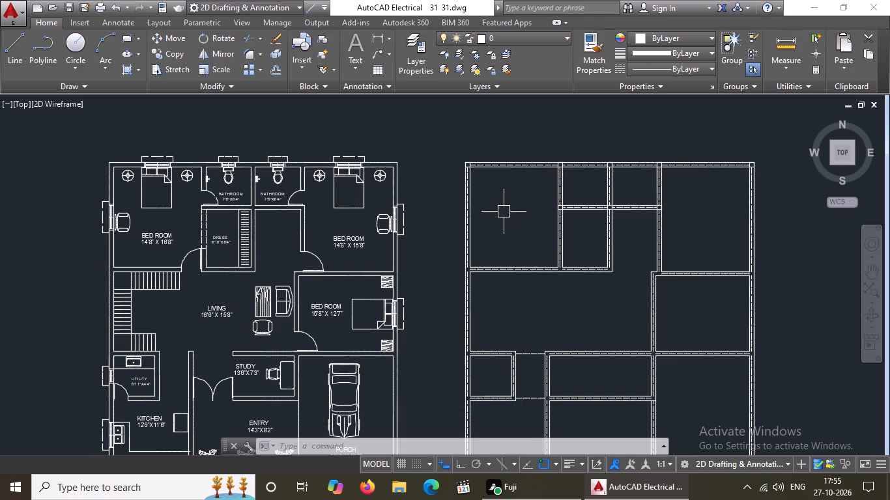
pyautogui.scroll(3, 511, 158)
pyautogui.click(280, 163)
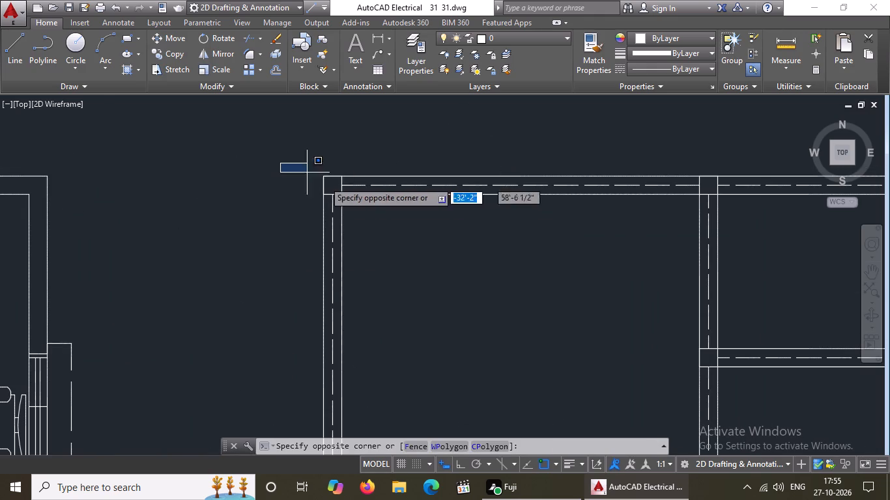
pyautogui.click(373, 208)
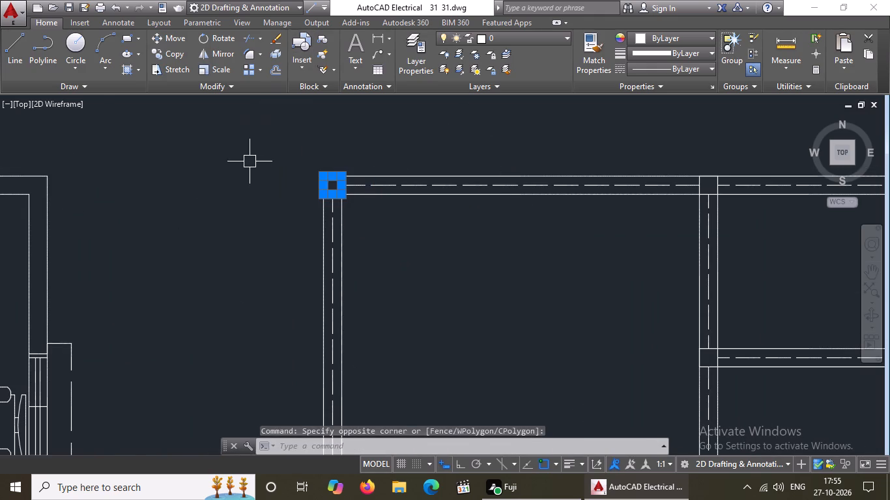
pyautogui.scroll(-2, 445, 193)
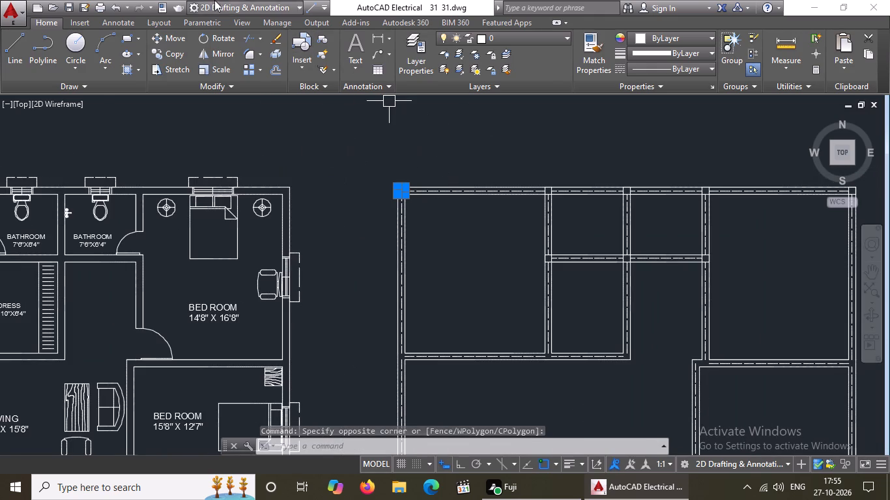
pyautogui.click(168, 56)
pyautogui.scroll(2, 399, 191)
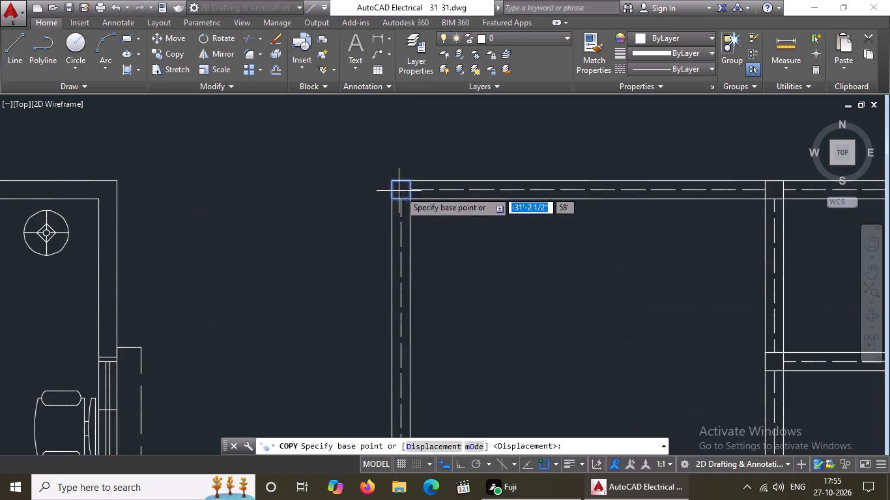
pyautogui.scroll(2, 420, 199)
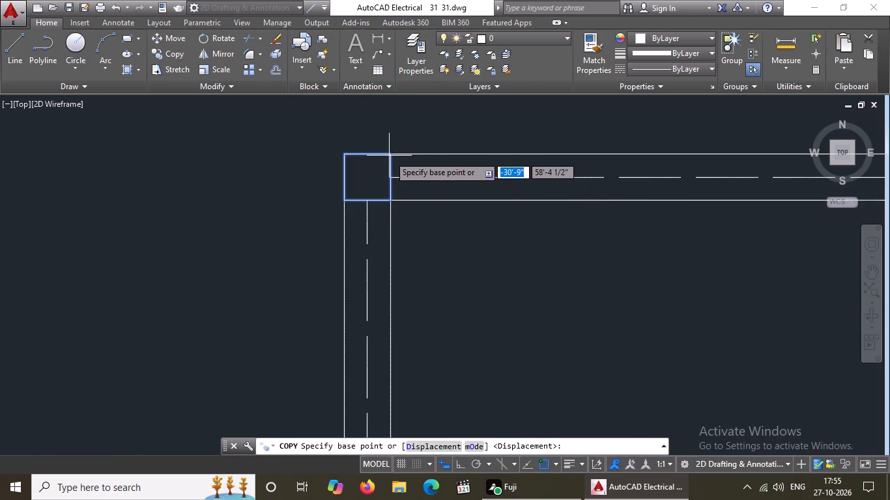
pyautogui.click(390, 152)
pyautogui.scroll(-3, 393, 146)
pyautogui.scroll(-2, 412, 303)
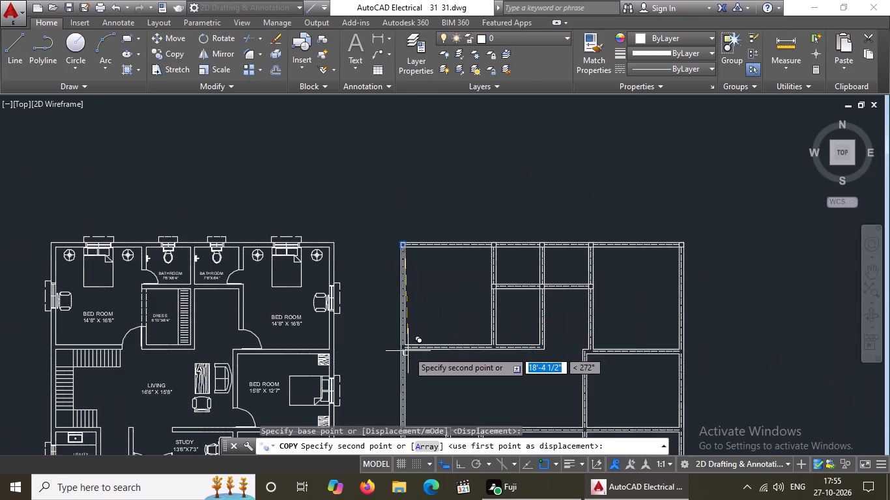
pyautogui.scroll(5, 408, 351)
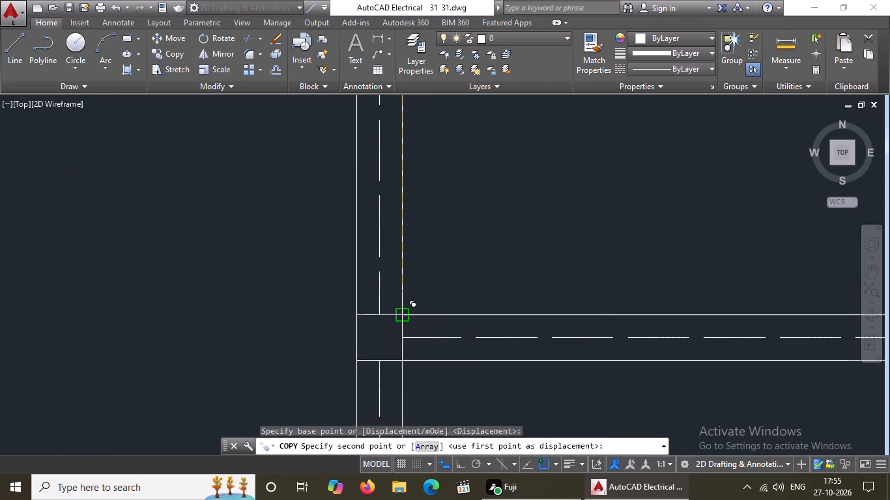
pyautogui.click(407, 317)
# Place another copy of the square where that bottom wall meets the first interior vertical wall, and end the copying.
pyautogui.scroll(-6, 415, 296)
pyautogui.scroll(3, 523, 298)
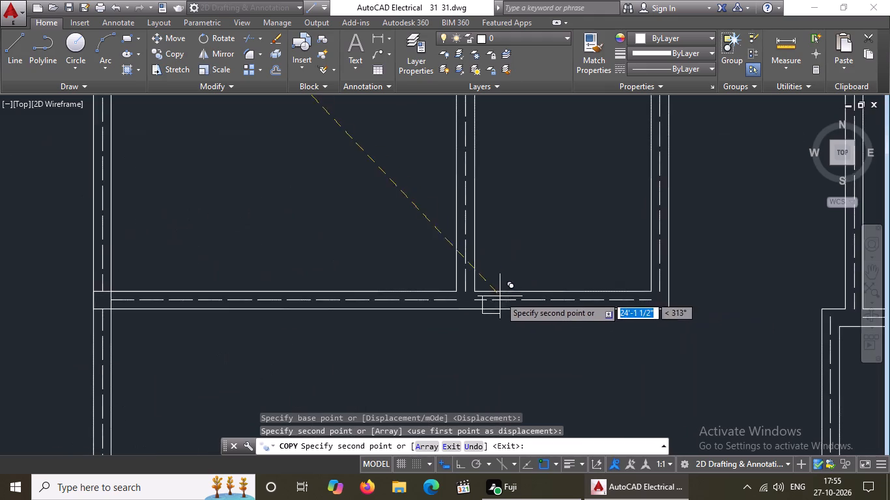
pyautogui.scroll(2, 500, 296)
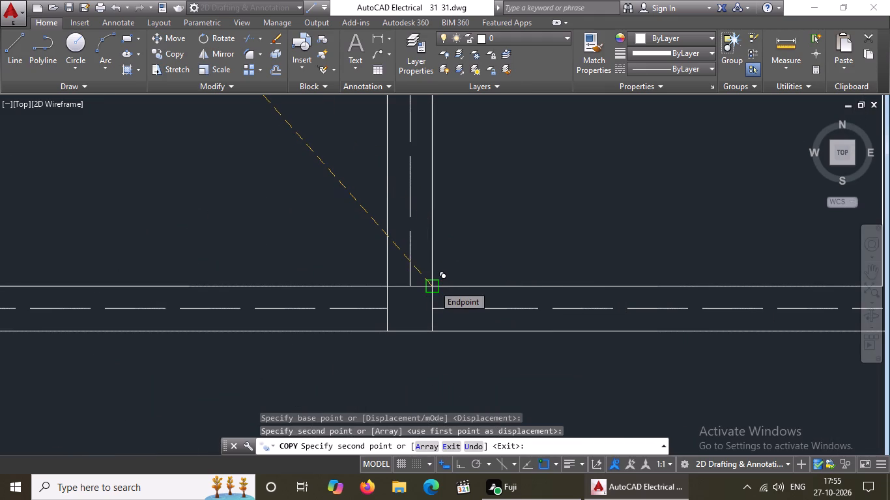
pyautogui.click(434, 285)
pyautogui.scroll(-4, 436, 283)
pyautogui.scroll(6, 523, 286)
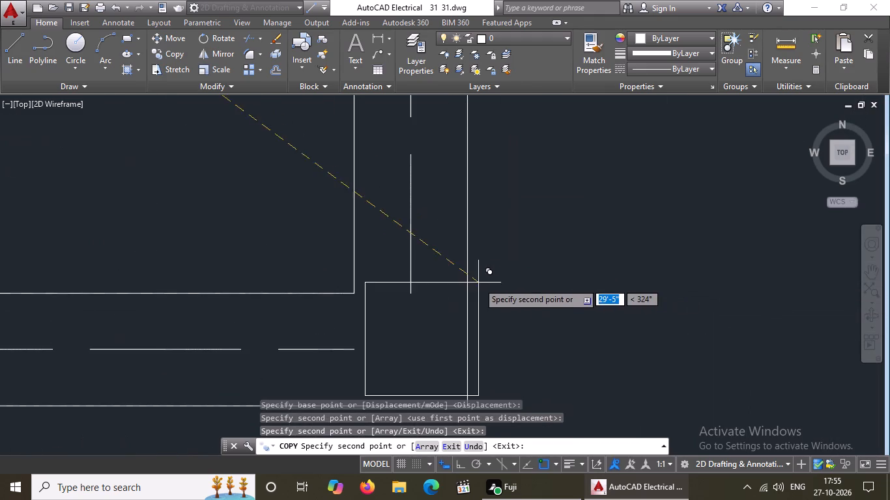
pyautogui.scroll(-5, 500, 275)
pyautogui.press('Escape')
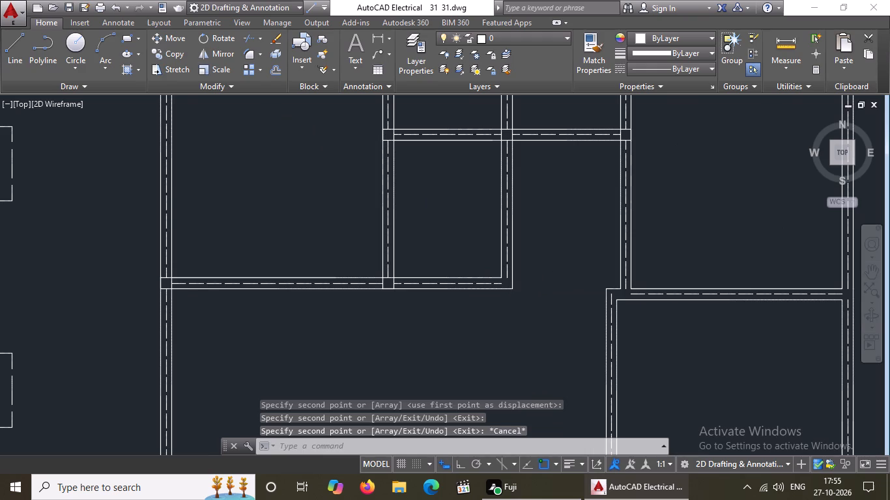
pyautogui.press('Escape')
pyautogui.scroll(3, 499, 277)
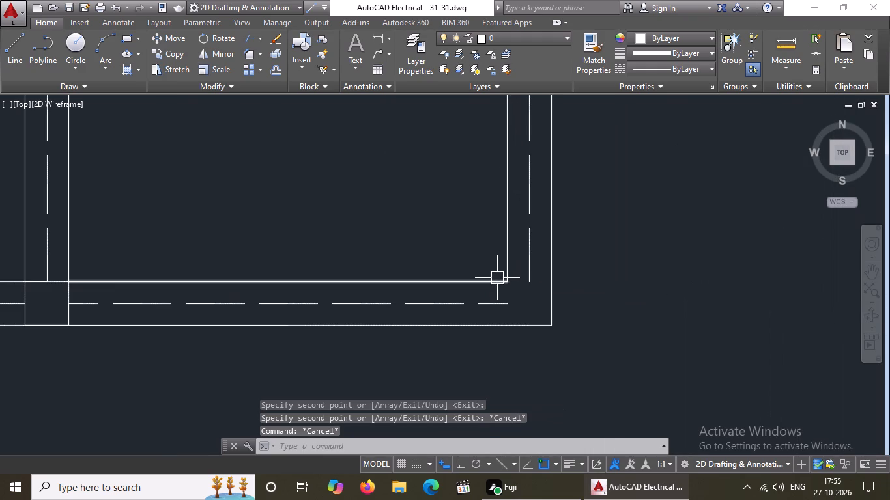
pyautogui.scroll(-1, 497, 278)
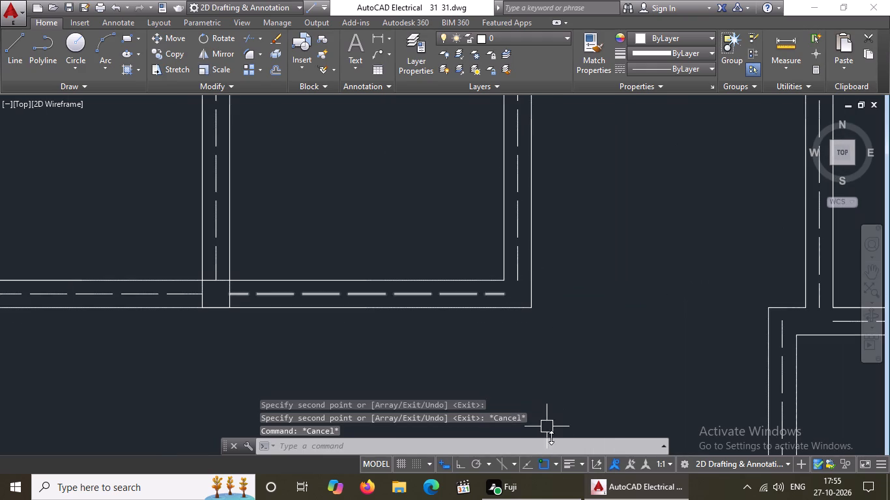
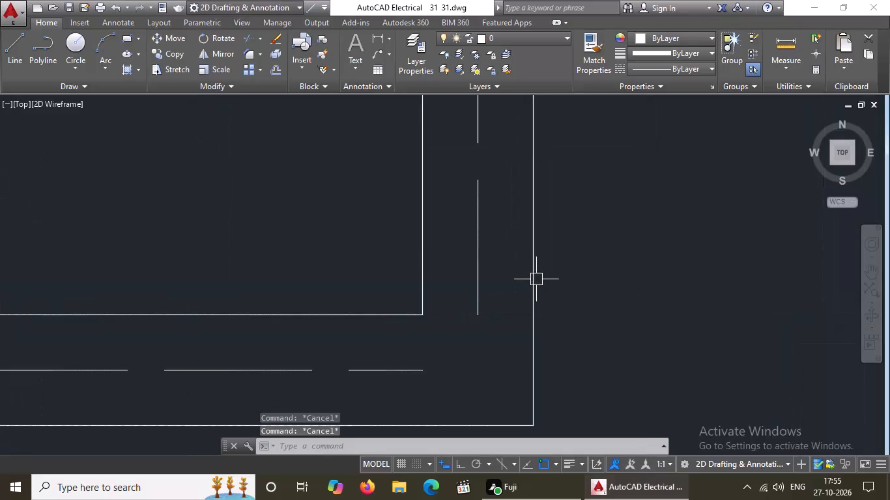
# Copy the square at the first interior vertical wall by its lower-right corner onto the same bottom wall's right-end corner, and end the copying.
pyautogui.scroll(-6, 485, 314)
pyautogui.press('Escape')
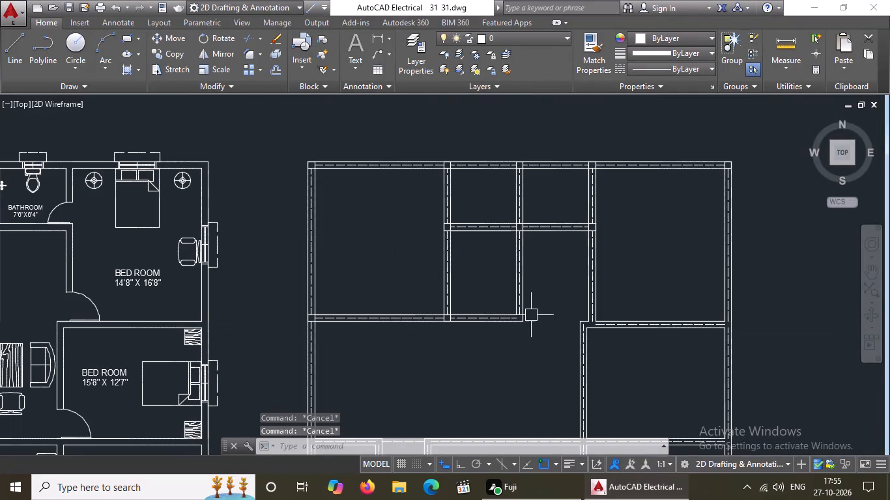
pyautogui.scroll(2, 446, 324)
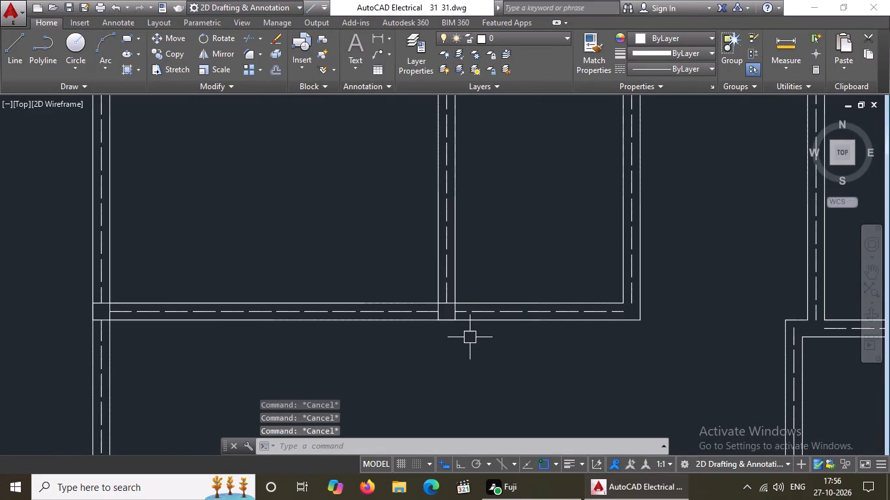
pyautogui.scroll(2, 470, 337)
pyautogui.moveTo(342, 234); pyautogui.dragTo(352, 235)
pyautogui.click(475, 305)
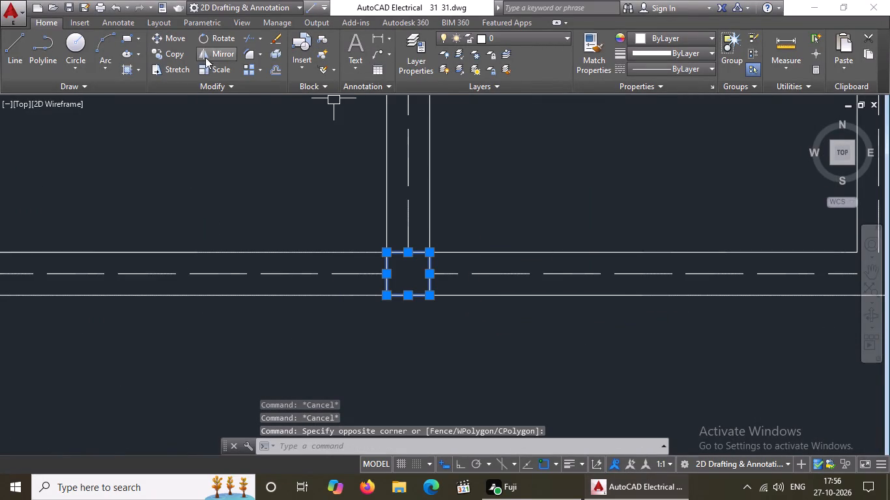
pyautogui.click(176, 53)
pyautogui.scroll(-2, 330, 235)
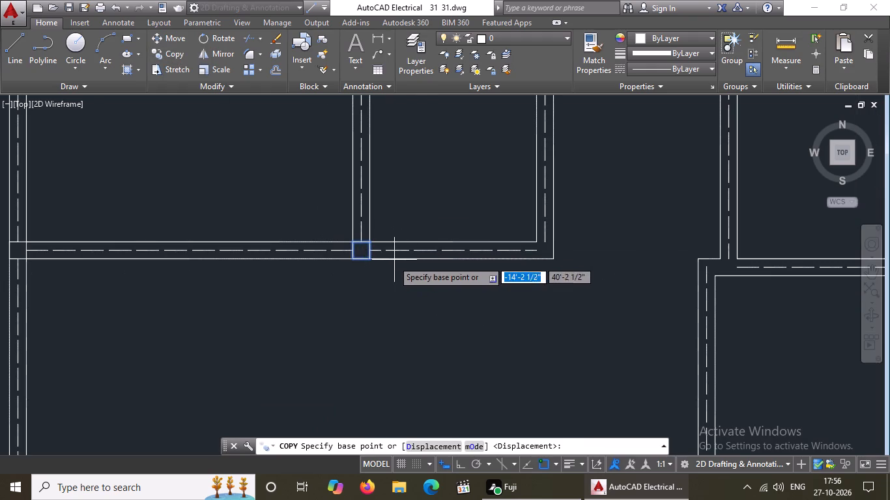
pyautogui.click(371, 259)
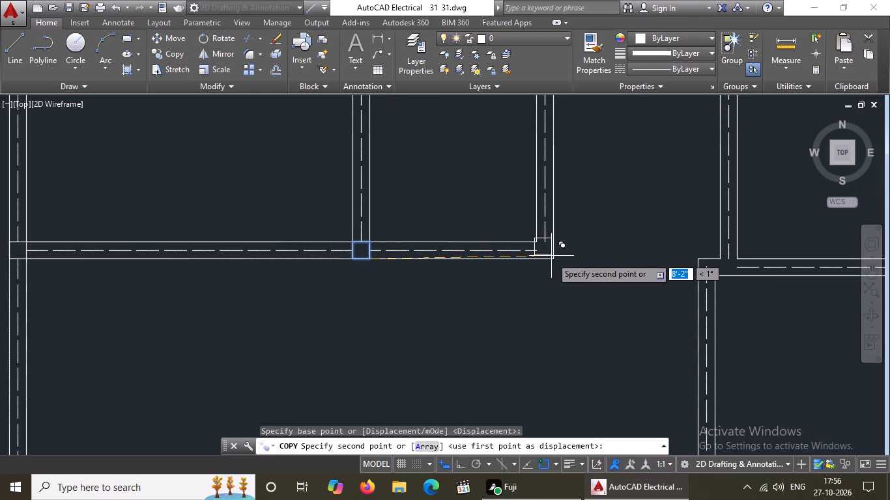
pyautogui.click(552, 258)
pyautogui.scroll(2, 558, 256)
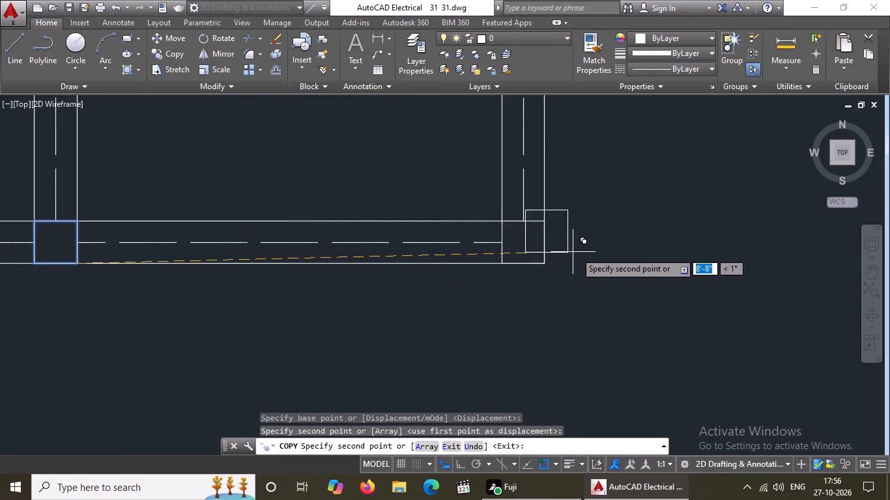
pyautogui.scroll(2, 613, 249)
pyautogui.scroll(-3, 614, 248)
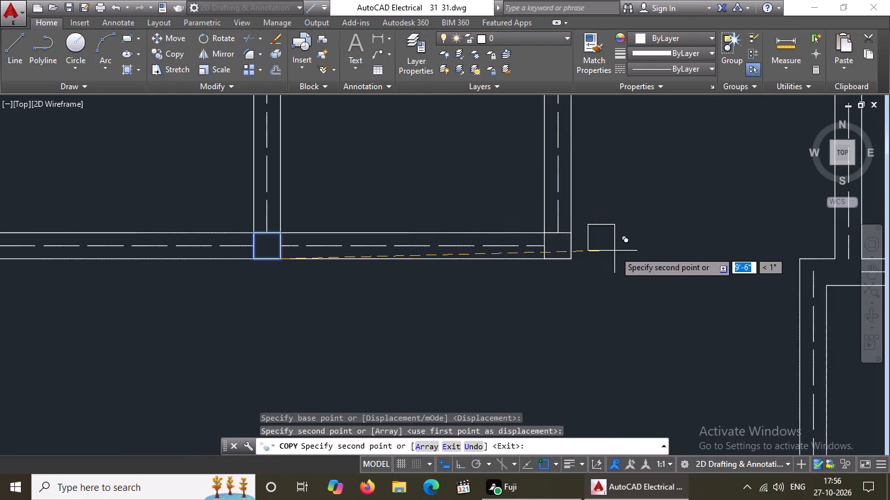
pyautogui.scroll(-2, 614, 251)
pyautogui.scroll(3, 708, 260)
pyautogui.scroll(-2, 481, 245)
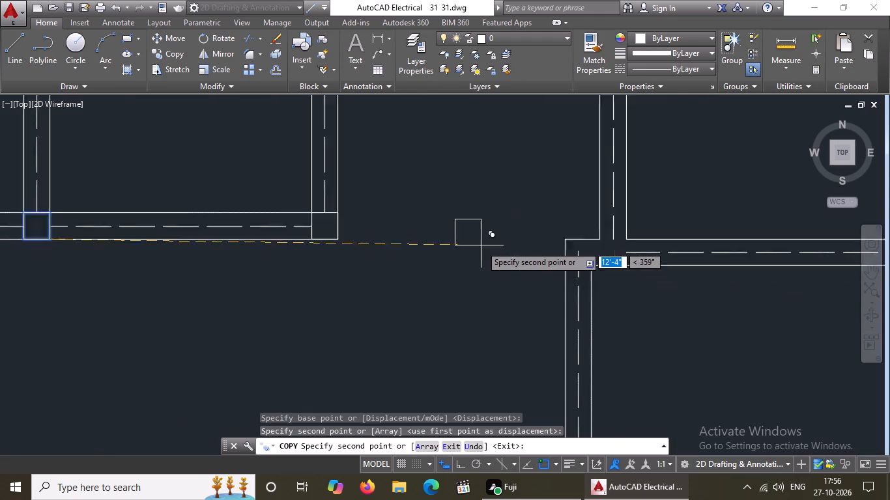
pyautogui.scroll(-3, 481, 245)
pyautogui.press('Escape')
# Copy that end-corner square by its upper-left corner onto both ends of the top-right room's bottom wall.
pyautogui.scroll(2, 459, 253)
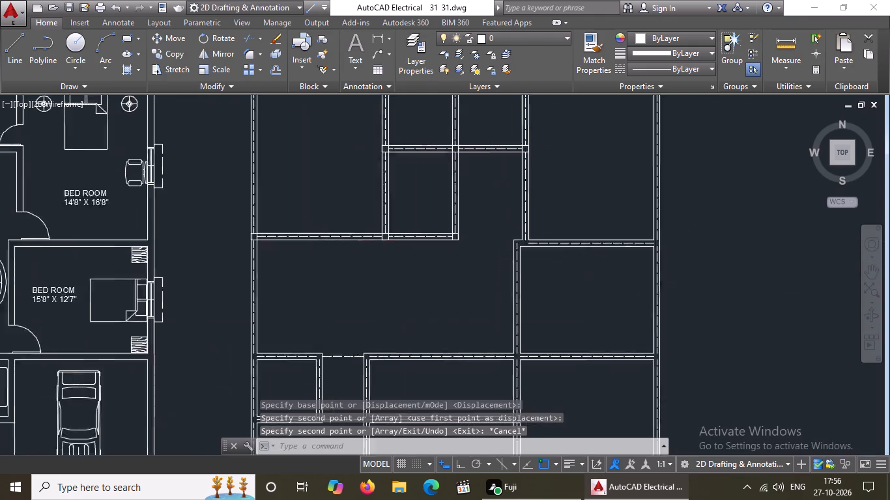
pyautogui.scroll(2, 468, 243)
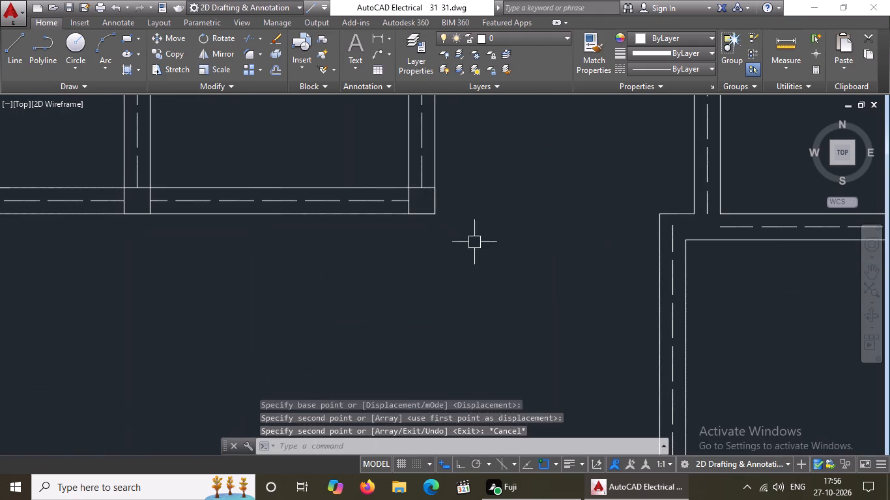
pyautogui.click(386, 173)
pyautogui.click(457, 214)
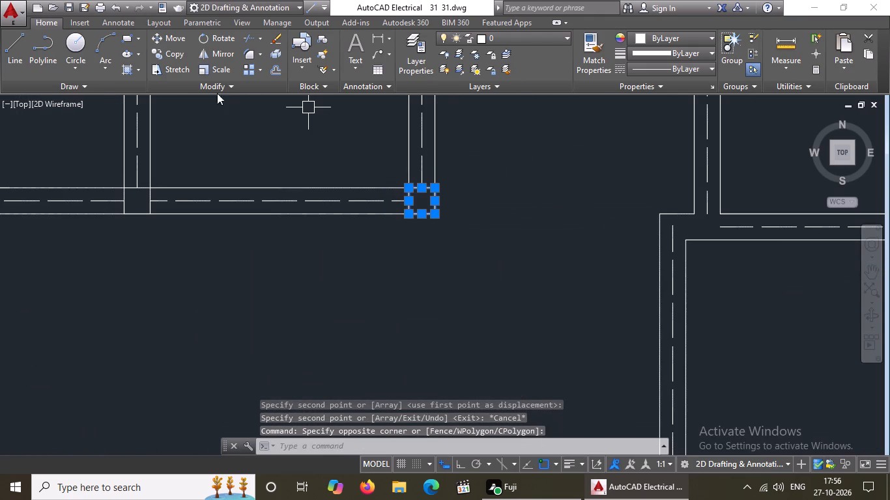
pyautogui.click(175, 54)
pyautogui.click(407, 187)
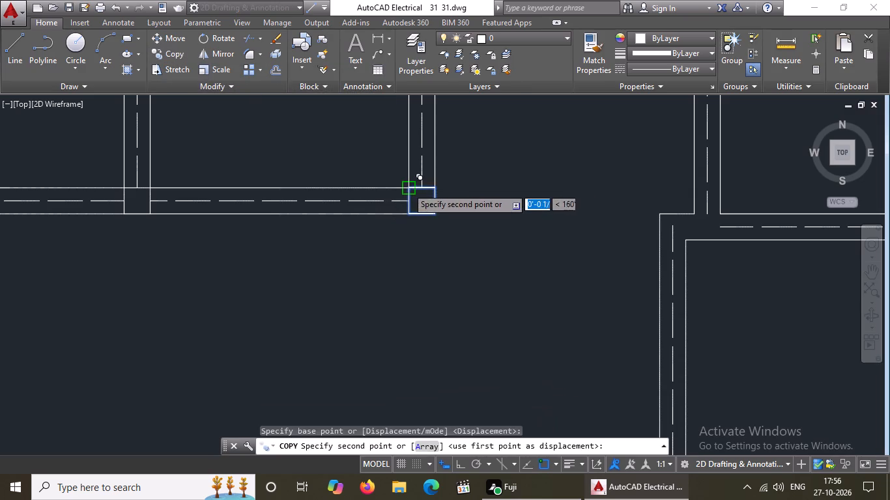
pyautogui.scroll(-1, 424, 191)
pyautogui.scroll(2, 621, 204)
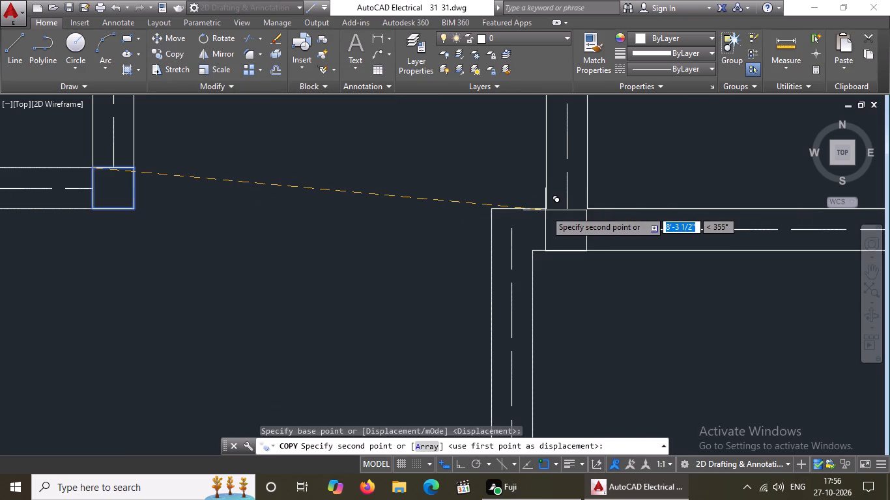
pyautogui.click(547, 207)
pyautogui.scroll(-4, 431, 223)
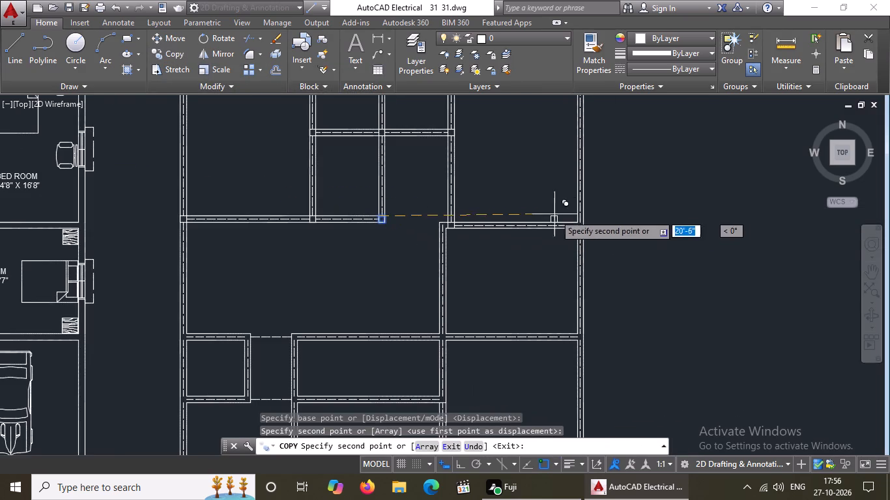
pyautogui.scroll(5, 581, 212)
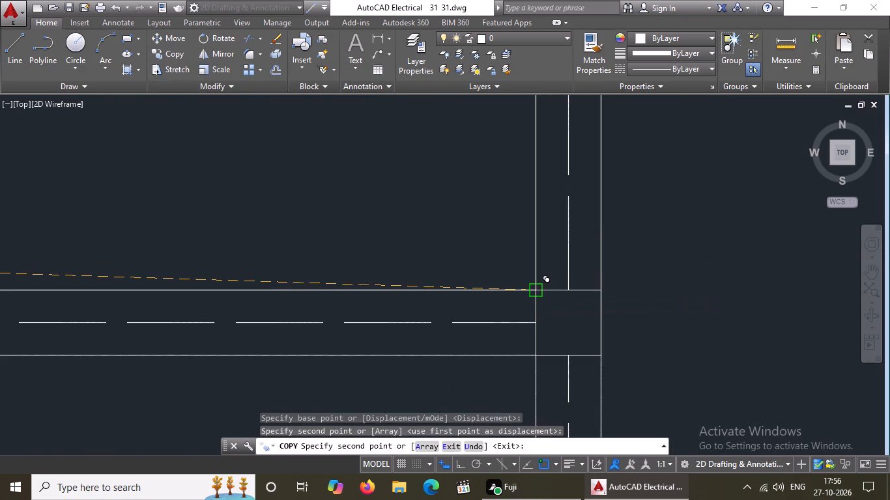
pyautogui.click(535, 290)
# Place copies where the next horizontal wall below meets the outer right wall and crosses the interior vertical wall.
pyautogui.scroll(-5, 581, 239)
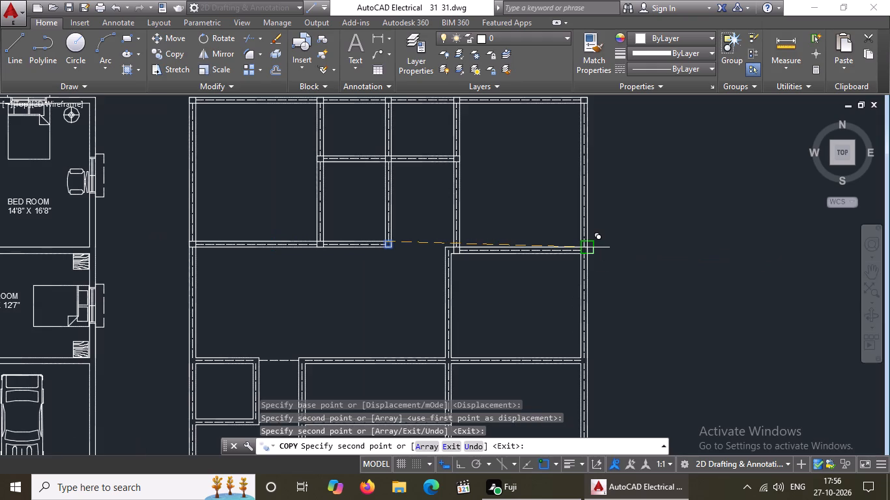
pyautogui.scroll(3, 458, 381)
pyautogui.scroll(-2, 434, 351)
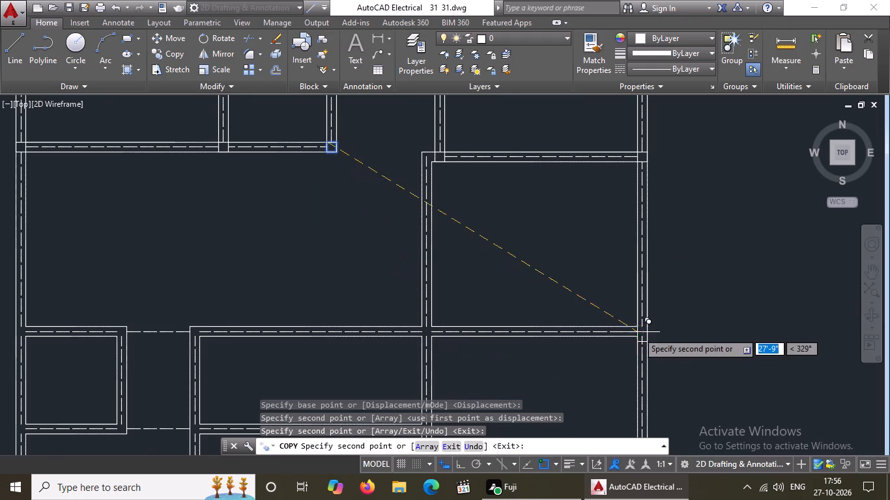
pyautogui.scroll(2, 638, 331)
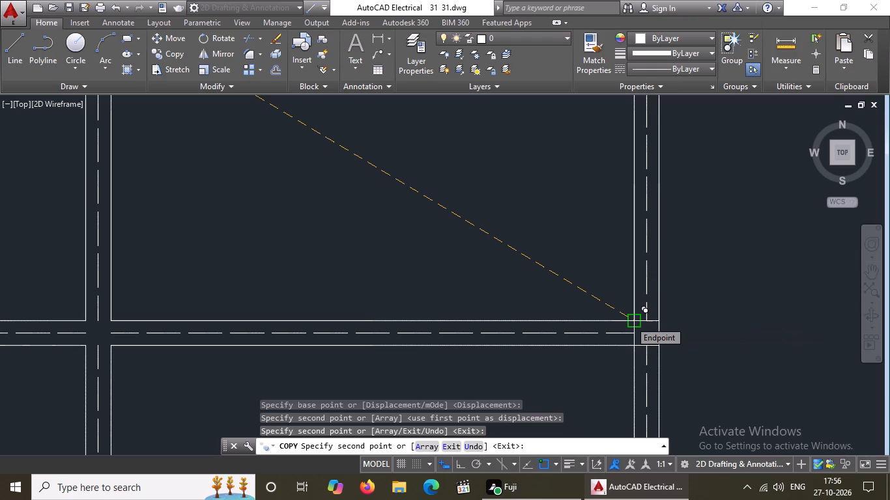
pyautogui.click(630, 321)
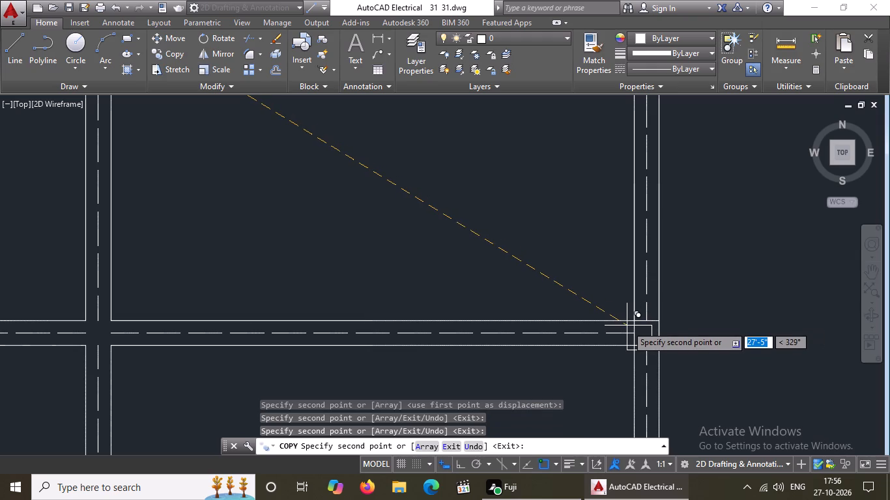
pyautogui.scroll(-2, 627, 326)
pyautogui.scroll(4, 425, 333)
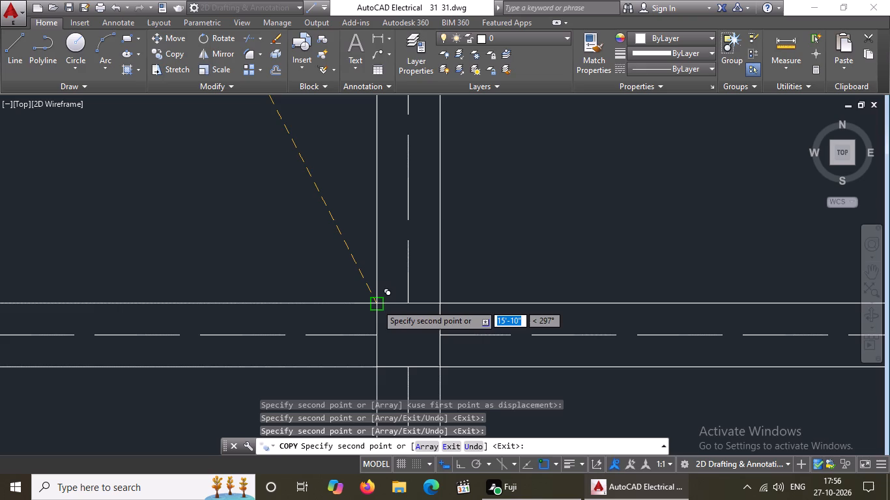
pyautogui.click(377, 304)
# Place another copy of the square at that horizontal wall's left-end corner, beside the dashed opening.
pyautogui.scroll(-6, 397, 298)
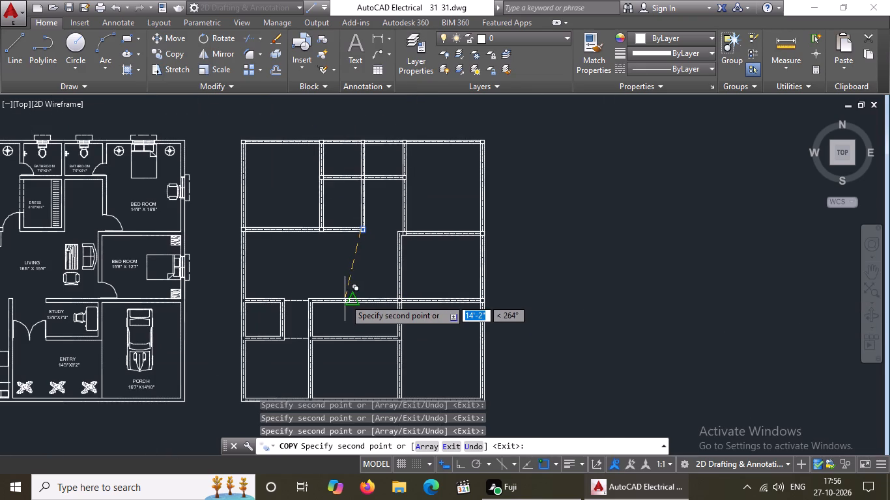
pyautogui.scroll(1, 324, 309)
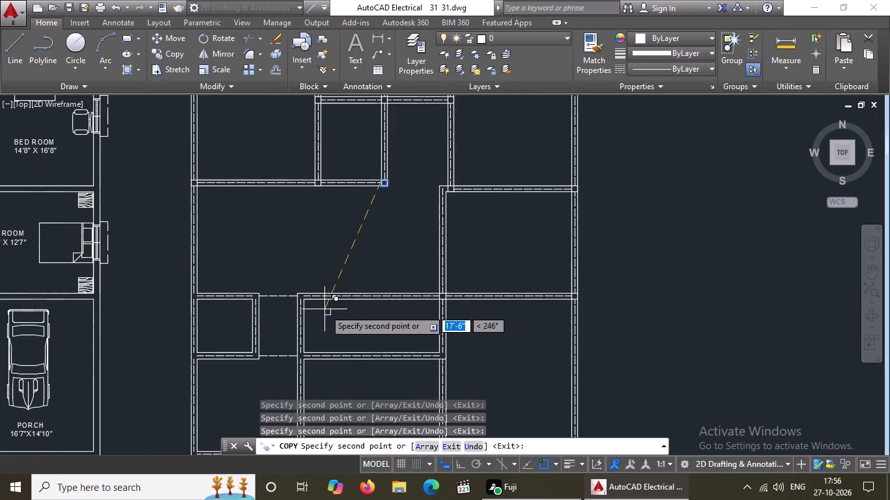
pyautogui.scroll(5, 289, 315)
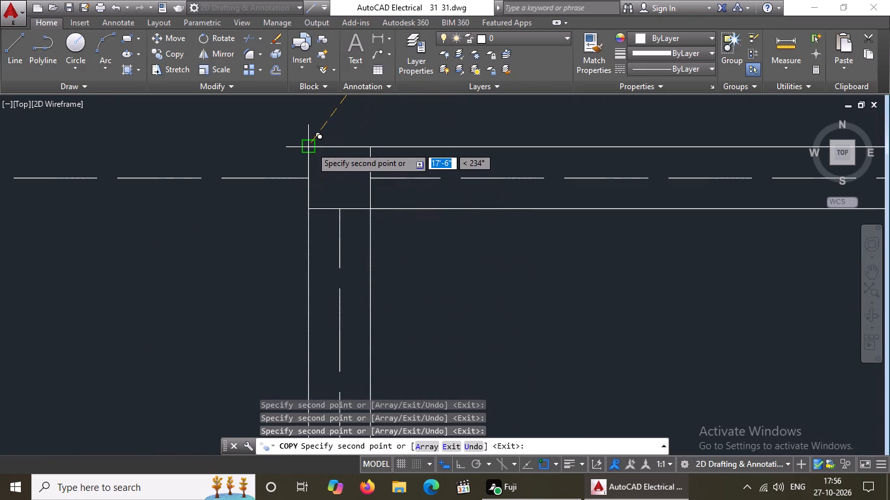
pyautogui.click(311, 147)
# Place a spare copy of the square in the open area above the dashed opening, and end the copying.
pyautogui.scroll(-4, 336, 184)
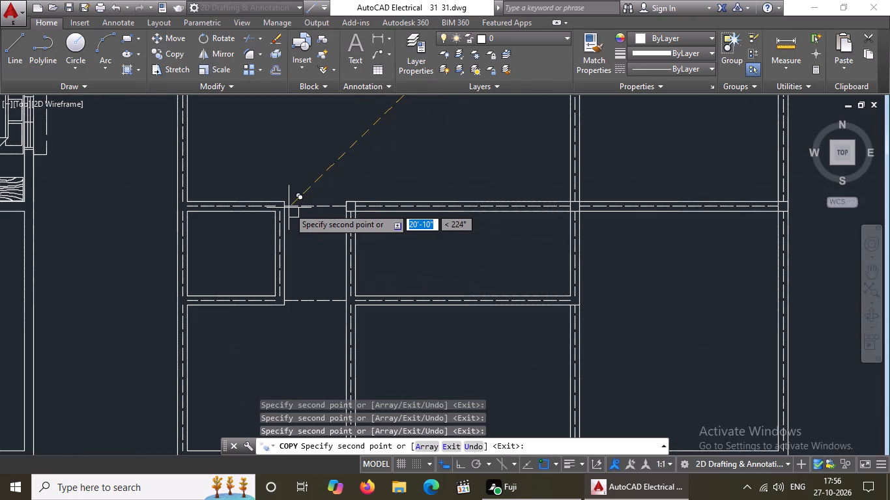
pyautogui.moveTo(291, 222); pyautogui.dragTo(298, 294, button='middle')
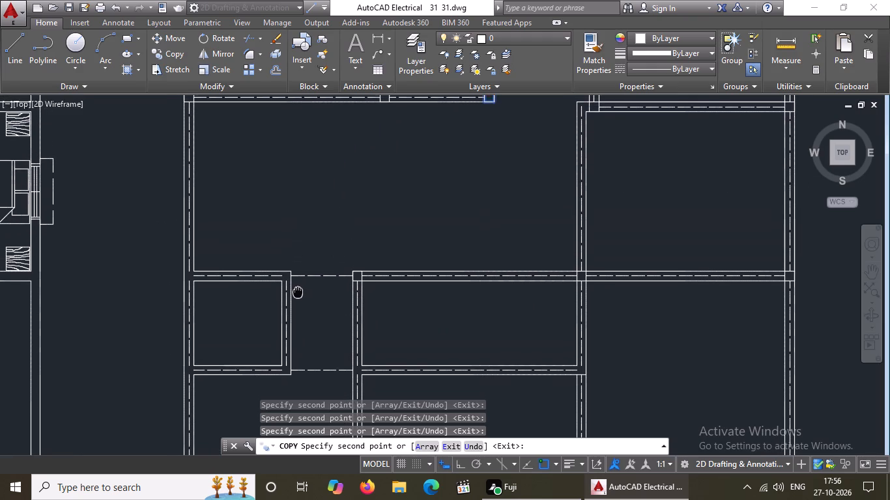
pyautogui.moveTo(298, 294); pyautogui.dragTo(298, 316, button='middle')
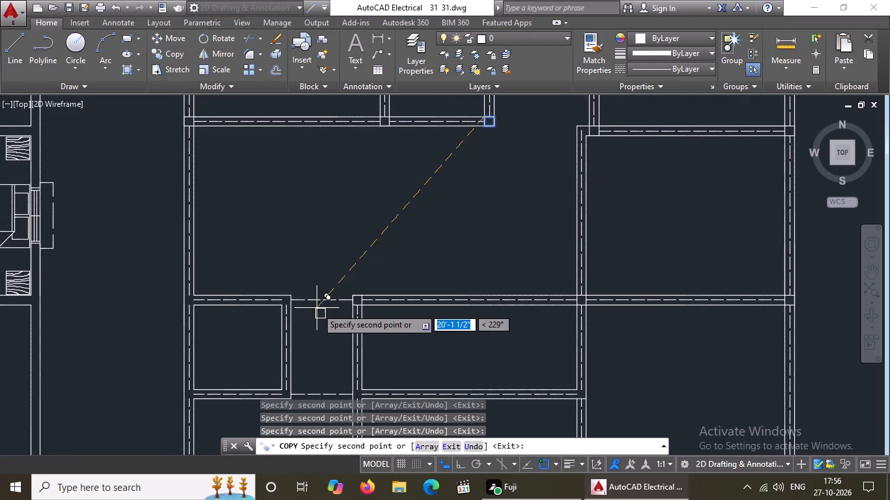
pyautogui.click(317, 234)
pyautogui.press('Escape')
# Copy the spare square by its upper-right corner onto the small left room's top-right corner and its top junction with the outer left wall.
pyautogui.click(288, 214)
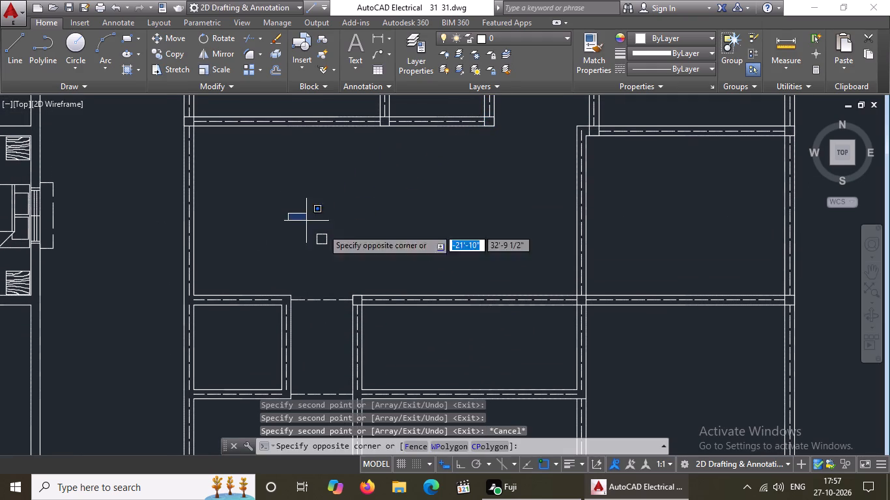
pyautogui.click(358, 253)
pyautogui.scroll(-2, 352, 278)
pyautogui.moveTo(367, 263); pyautogui.dragTo(375, 285, button='middle')
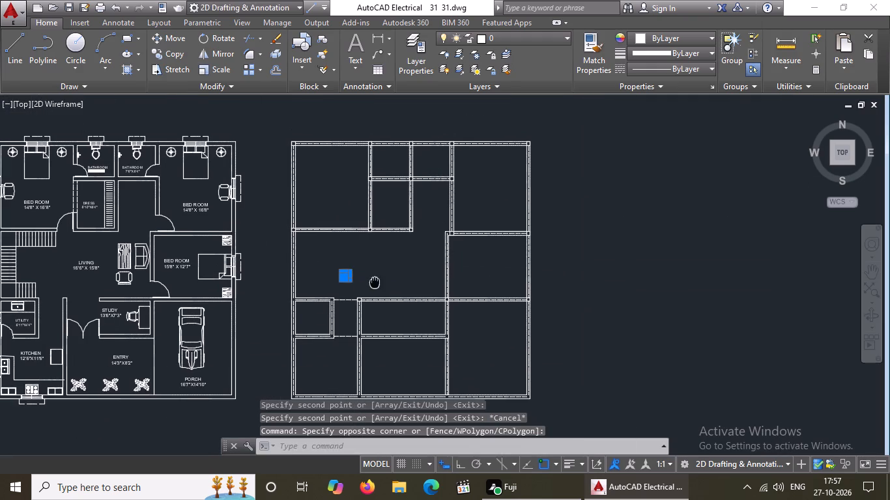
pyautogui.moveTo(375, 285); pyautogui.dragTo(379, 294, button='middle')
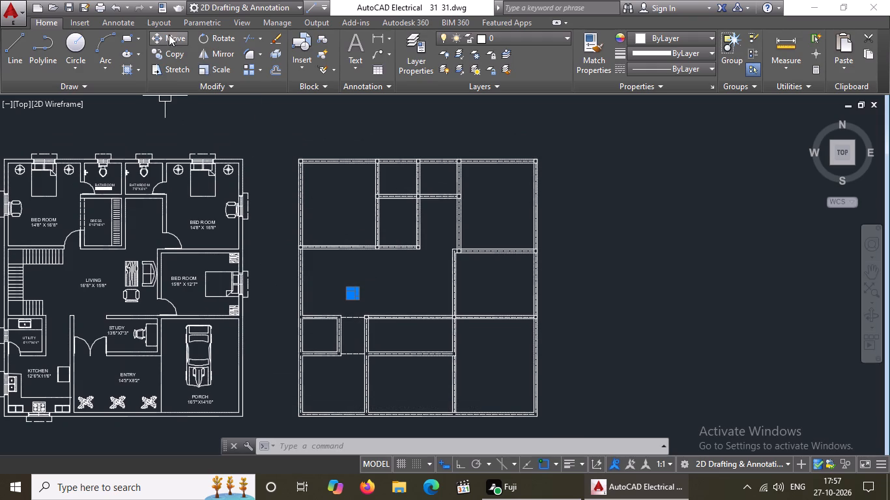
pyautogui.click(175, 50)
pyautogui.scroll(3, 348, 300)
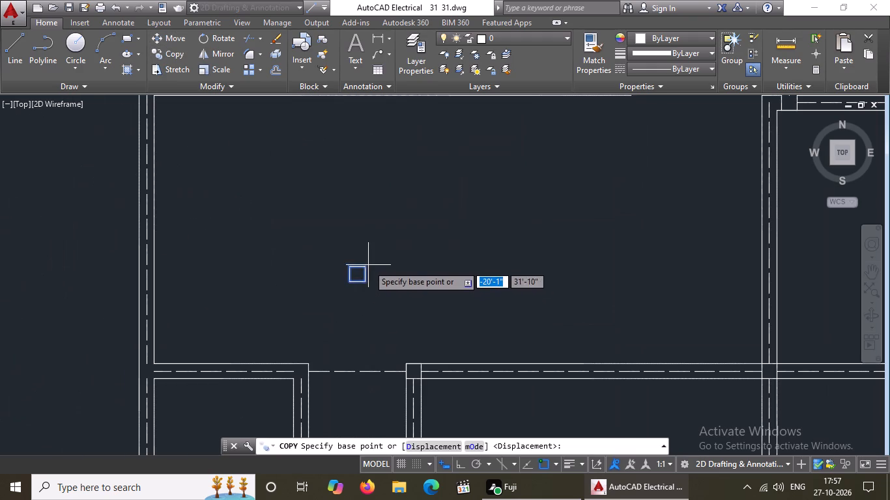
pyautogui.click(362, 268)
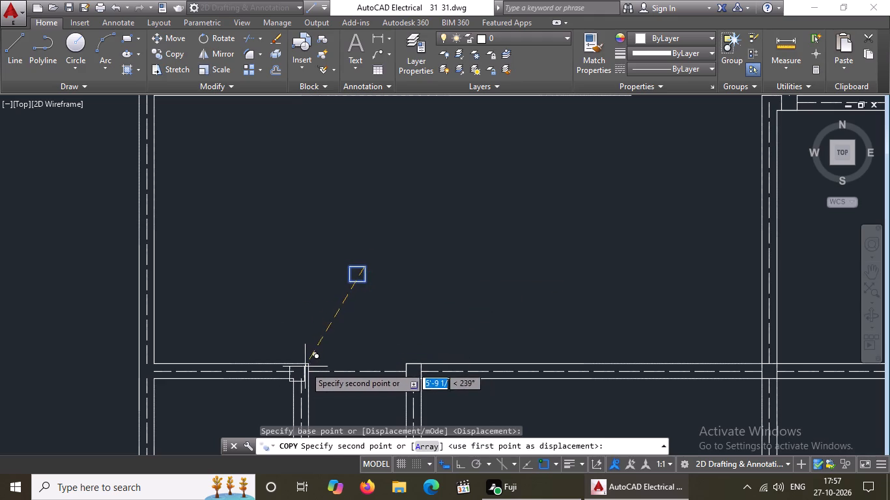
pyautogui.click(308, 365)
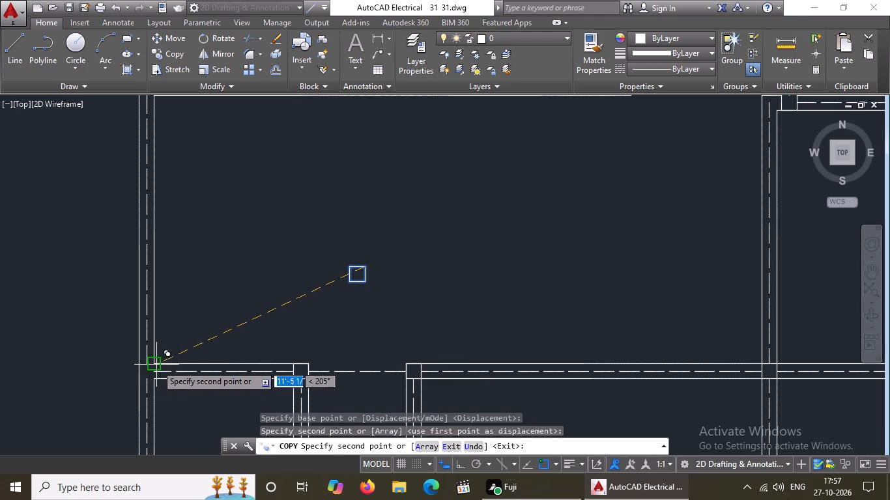
pyautogui.click(156, 364)
# Place another copy where the small left room's bottom wall meets the outer left wall.
pyautogui.scroll(-1, 396, 295)
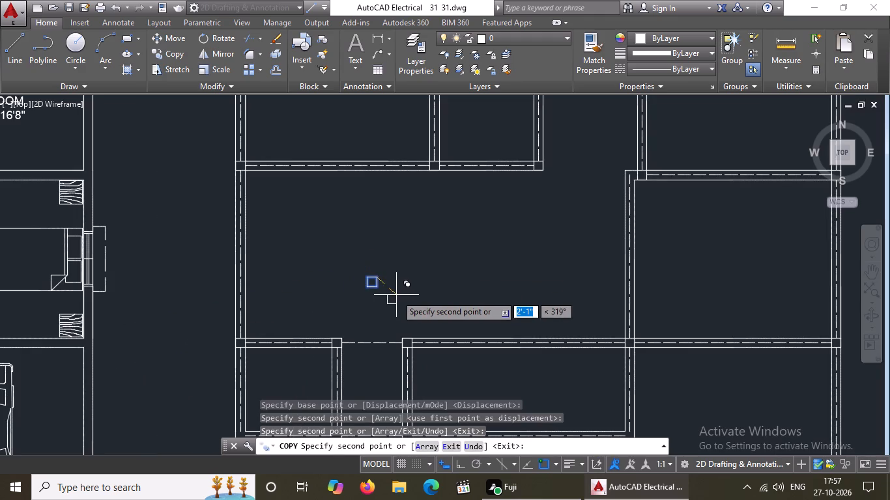
pyautogui.scroll(-3, 406, 268)
pyautogui.scroll(5, 373, 312)
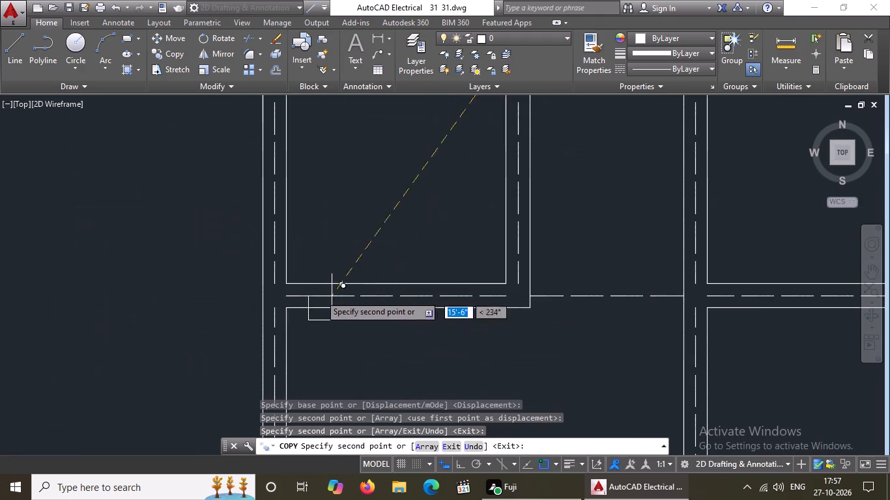
pyautogui.click(287, 279)
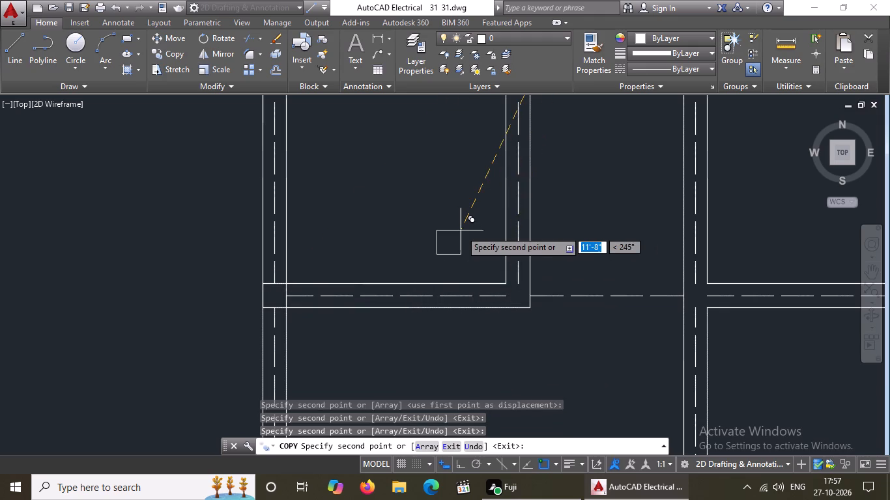
# Copy the spare square by its upper-left corner onto the small left room's bottom-right corner.
pyautogui.scroll(-1, 460, 230)
pyautogui.press('Escape')
pyautogui.scroll(-2, 461, 232)
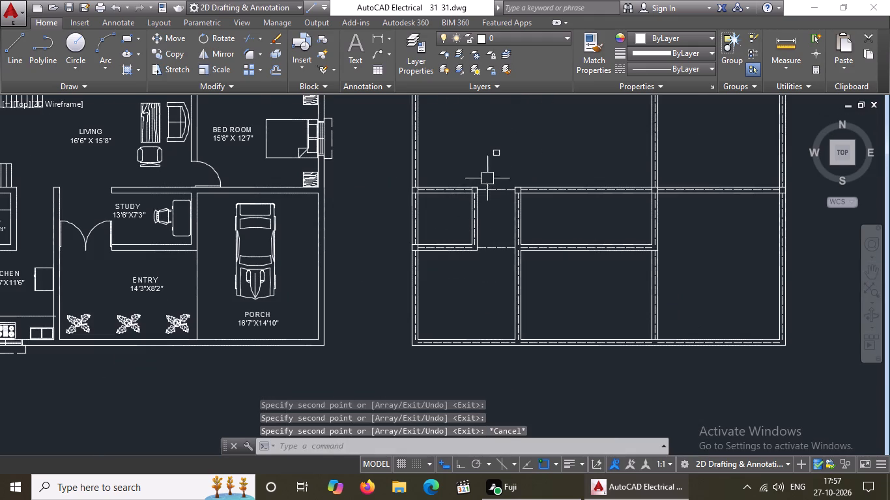
pyautogui.click(480, 141)
pyautogui.click(534, 172)
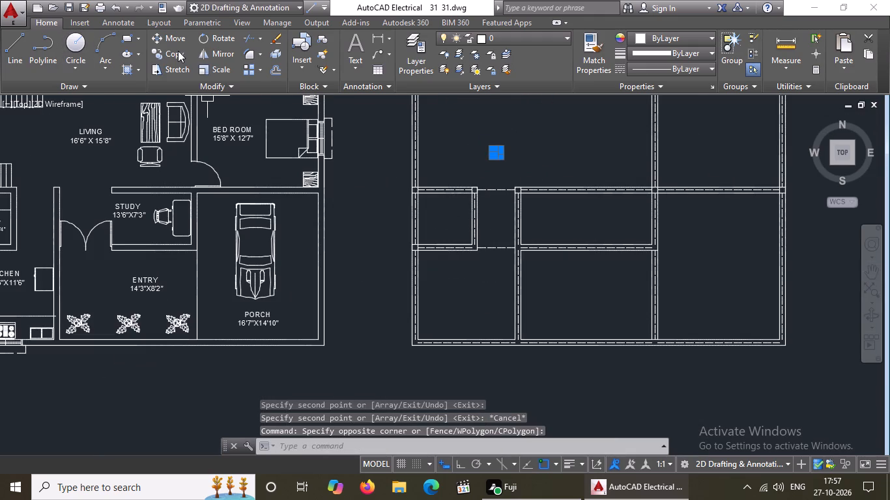
pyautogui.click(178, 51)
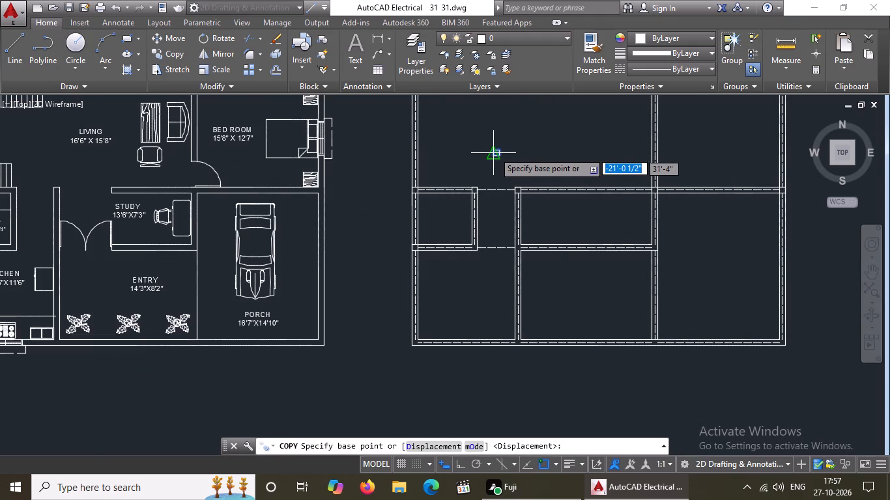
pyautogui.scroll(3, 494, 149)
pyautogui.click(495, 153)
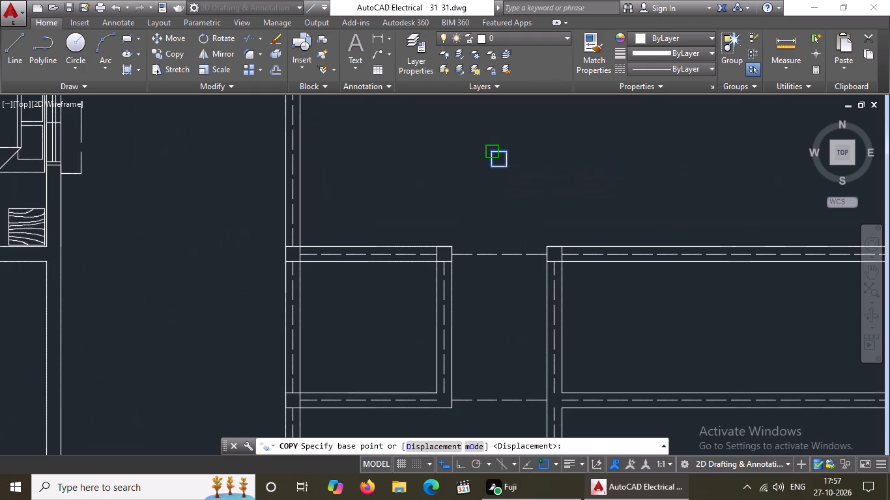
pyautogui.click(436, 394)
# Place another copy where the wide middle room's bottom wall meets the long interior vertical wall on its east side.
pyautogui.scroll(-3, 567, 384)
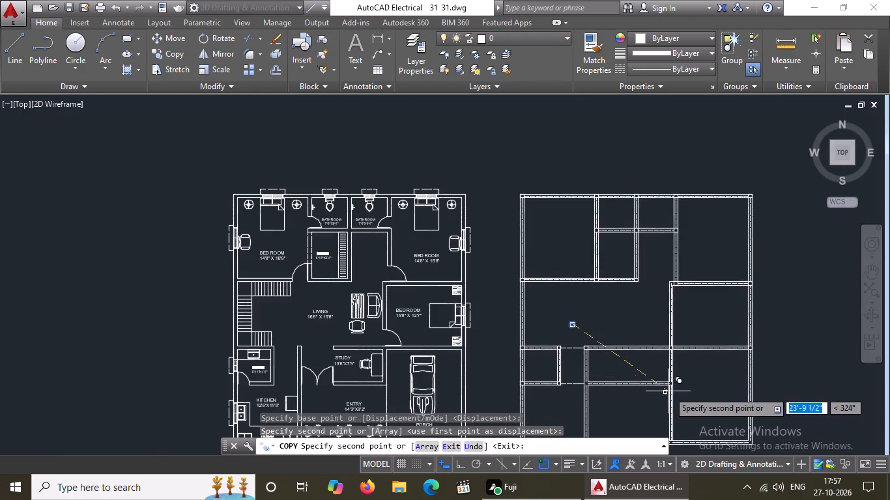
pyautogui.scroll(5, 668, 389)
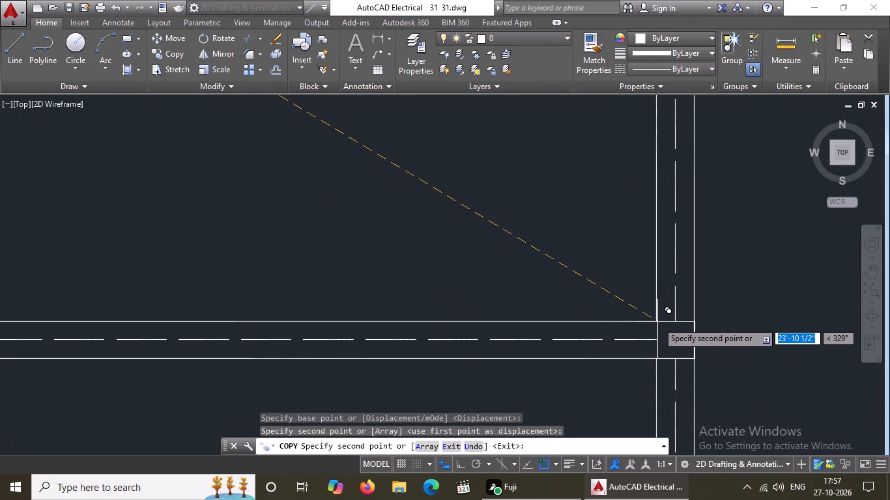
pyautogui.click(655, 321)
# Place copies at the layout's bottom-right outer corner and where the eastern interior vertical wall meets the bottom outer wall.
pyautogui.scroll(-5, 652, 323)
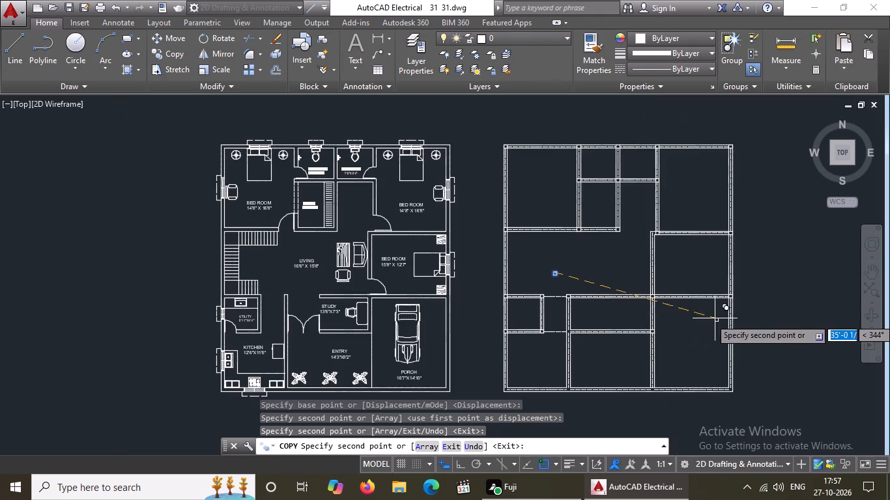
pyautogui.scroll(5, 734, 400)
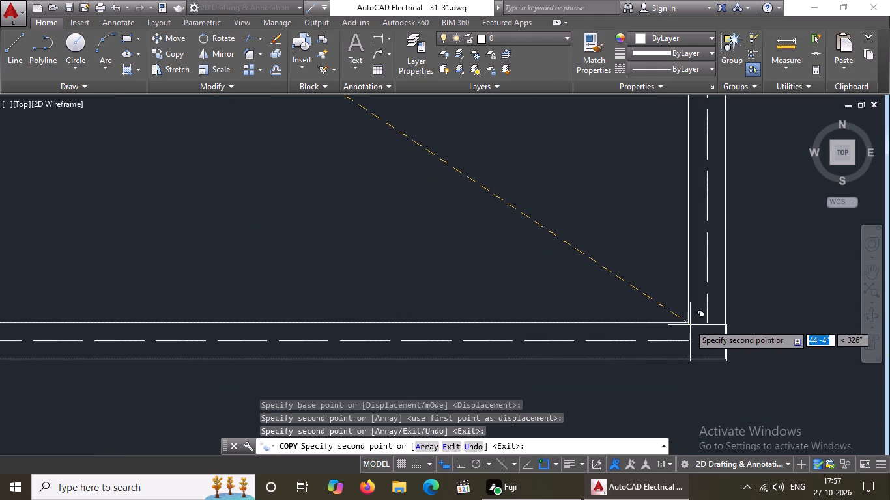
pyautogui.click(688, 319)
pyautogui.scroll(-5, 483, 334)
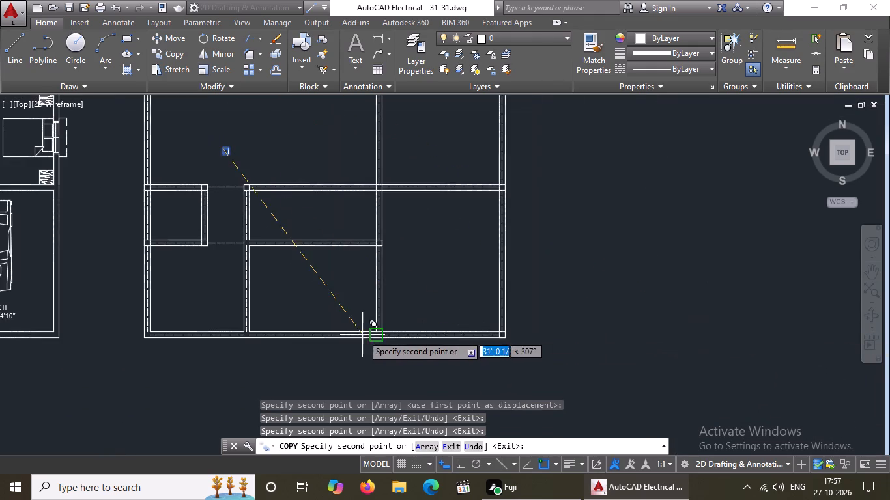
pyautogui.scroll(4, 357, 328)
pyautogui.scroll(2, 471, 359)
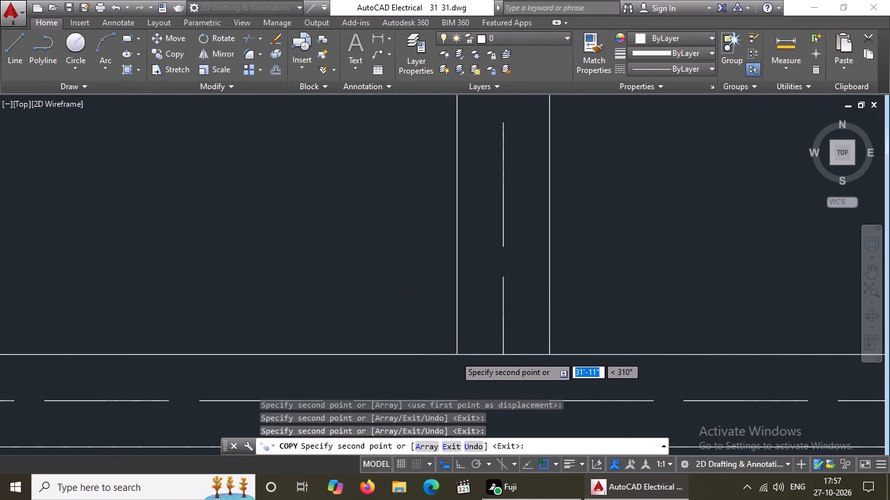
pyautogui.click(455, 355)
# Place another copy where the western interior vertical wall meets the bottom outer wall, and end the copying.
pyautogui.scroll(-3, 564, 264)
pyautogui.scroll(-1, 42, 275)
pyautogui.moveTo(20, 288); pyautogui.dragTo(42, 301, button='middle')
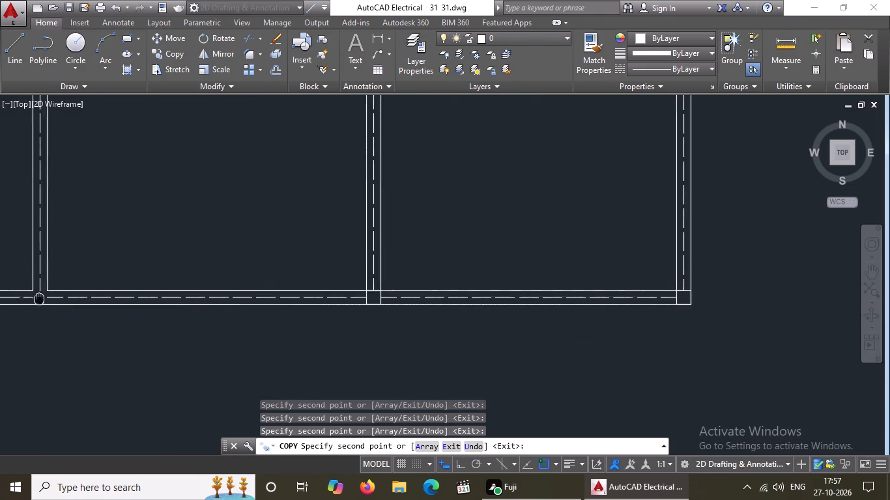
pyautogui.moveTo(42, 301); pyautogui.dragTo(179, 356, button='middle')
pyautogui.scroll(6, 185, 357)
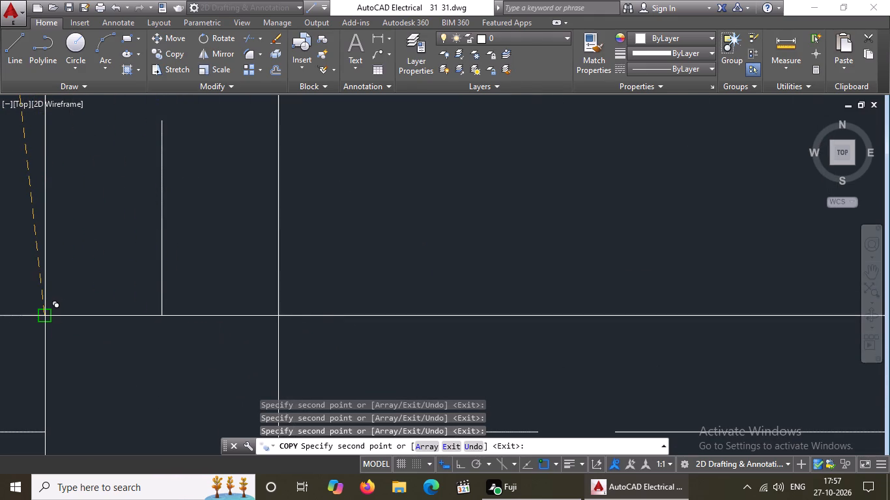
pyautogui.click(44, 314)
pyautogui.scroll(-8, 115, 287)
pyautogui.moveTo(85, 304); pyautogui.dragTo(321, 383, button='middle')
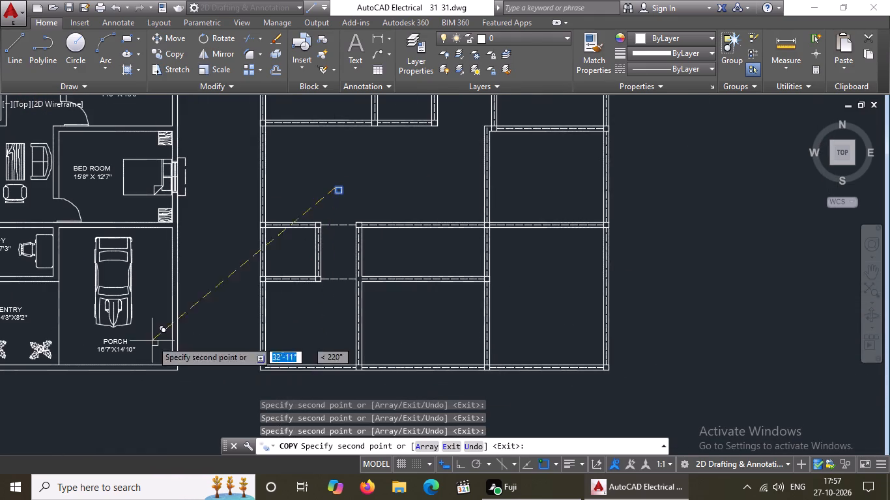
pyautogui.scroll(5, 263, 368)
pyautogui.scroll(-5, 285, 301)
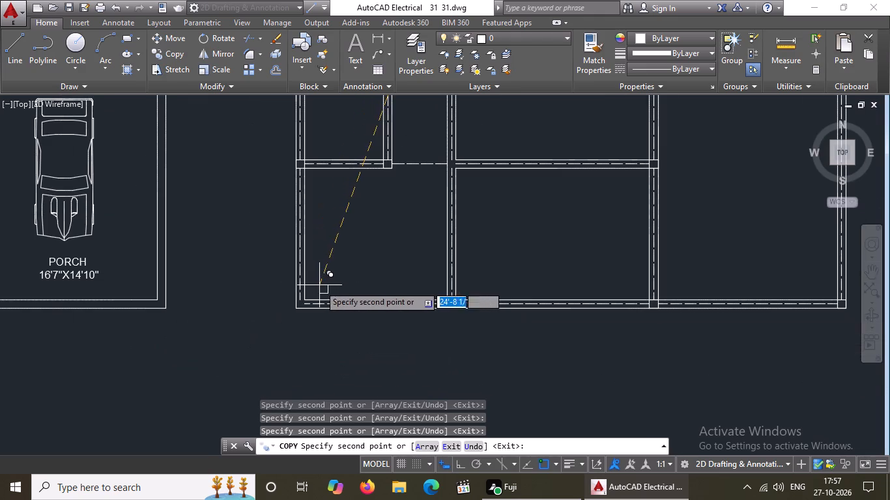
pyautogui.scroll(-3, 407, 218)
pyautogui.press('Escape')
# Copy the spare square by its upper-right corner onto the layout's bottom-left outer corner.
pyautogui.scroll(3, 406, 165)
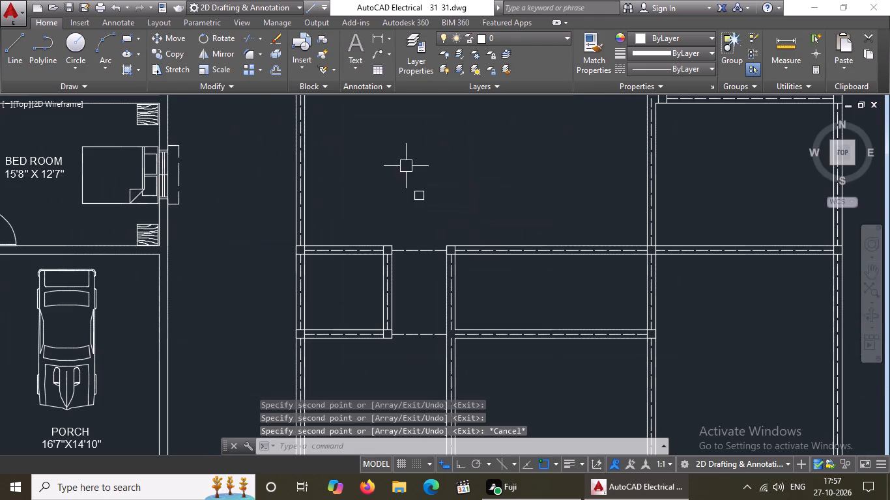
pyautogui.click(399, 169)
pyautogui.click(437, 209)
pyautogui.moveTo(174, 51); pyautogui.dragTo(182, 54)
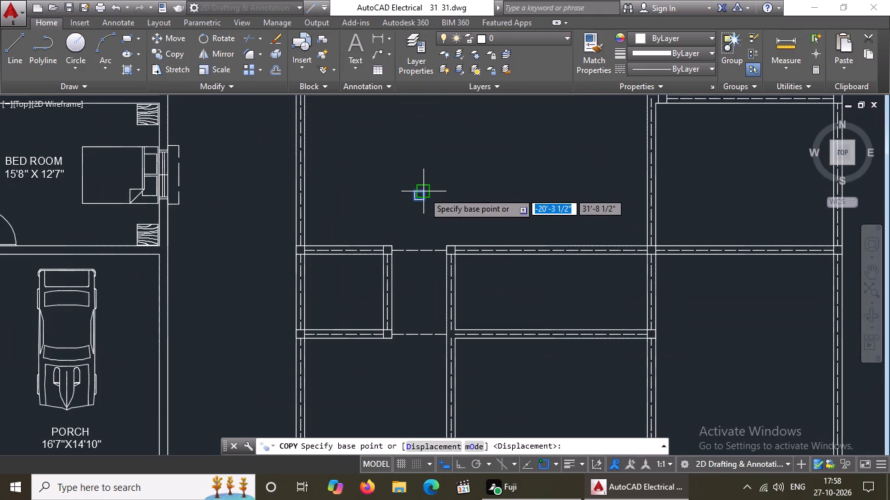
pyautogui.scroll(2, 440, 201)
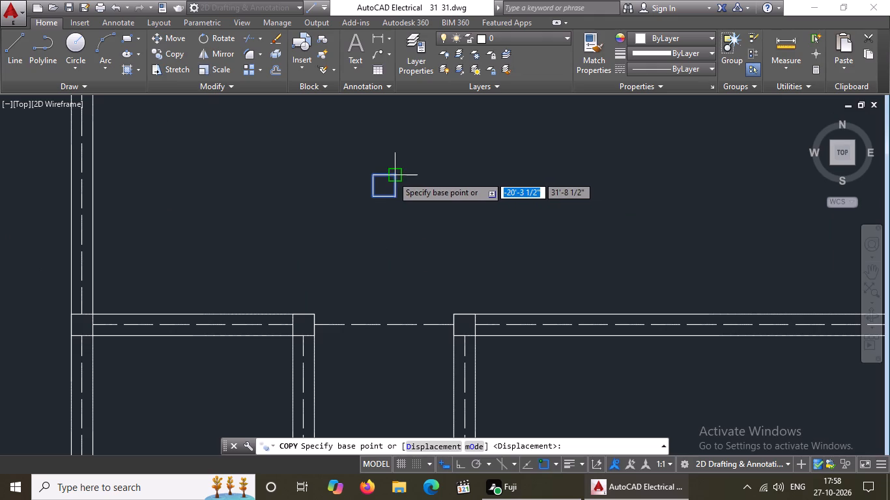
pyautogui.click(392, 176)
pyautogui.scroll(-6, 397, 169)
pyautogui.scroll(7, 358, 268)
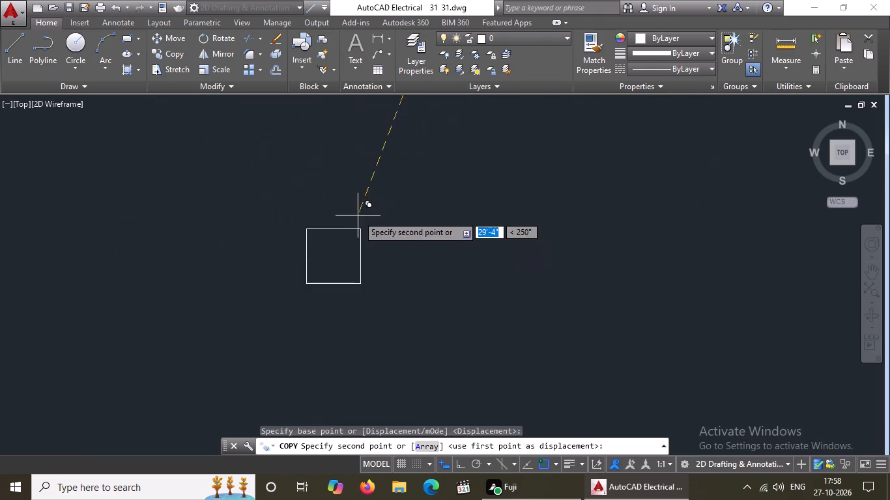
pyautogui.scroll(-3, 354, 182)
pyautogui.scroll(3, 358, 170)
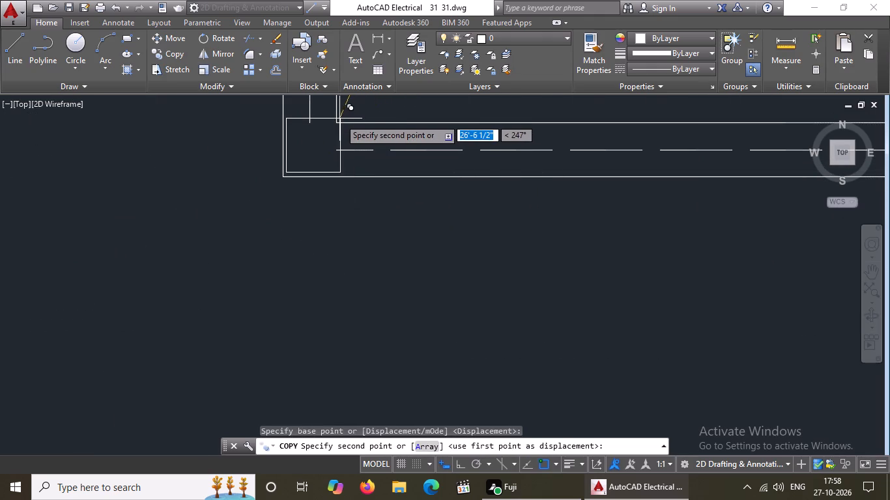
pyautogui.click(336, 120)
# Place another copy where the wide middle room's bottom wall meets the vertical wall beside the lower dashed opening, and end the copying.
pyautogui.scroll(-4, 336, 191)
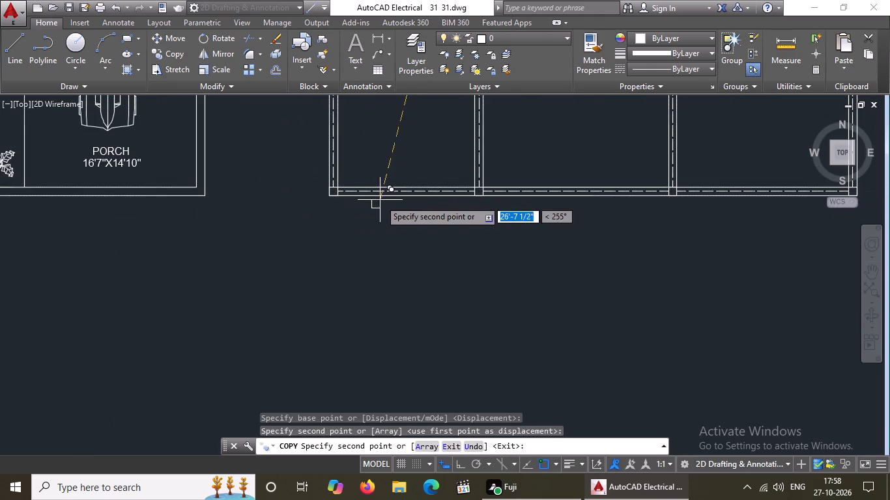
pyautogui.moveTo(364, 243); pyautogui.dragTo(300, 386, button='middle')
pyautogui.scroll(2, 304, 362)
pyautogui.scroll(3, 581, 333)
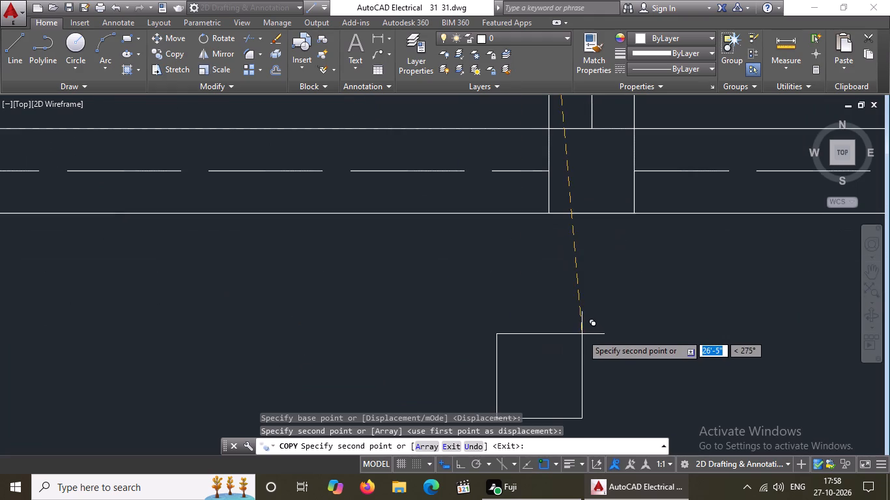
pyautogui.scroll(-4, 579, 336)
pyautogui.scroll(-2, 712, 350)
pyautogui.scroll(3, 785, 347)
pyautogui.scroll(-3, 766, 352)
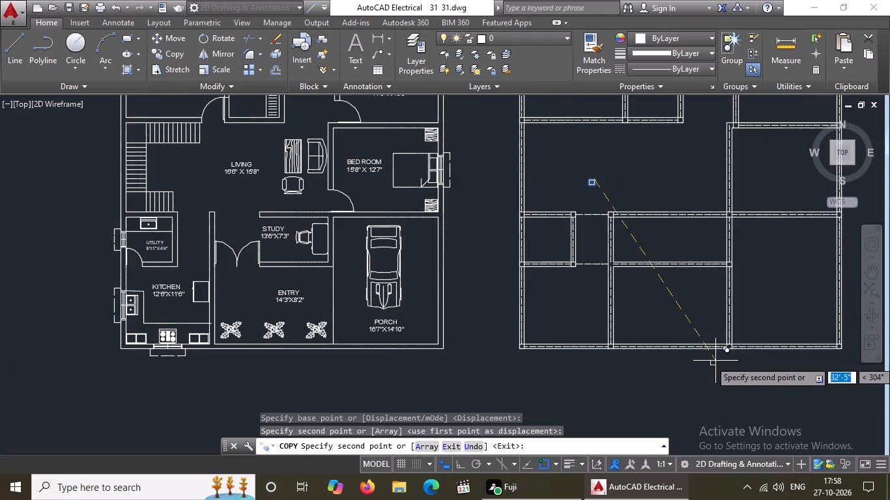
pyautogui.scroll(4, 823, 348)
pyautogui.scroll(-3, 812, 351)
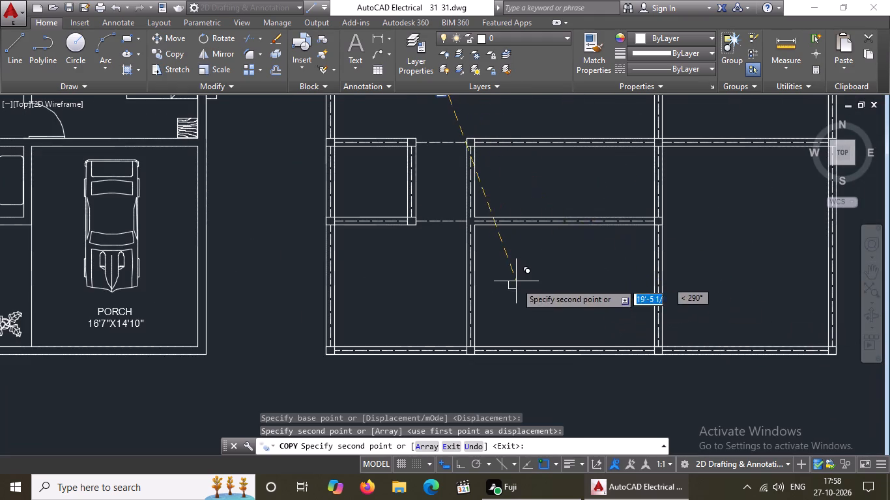
pyautogui.moveTo(516, 329); pyautogui.dragTo(515, 388, button='middle')
pyautogui.scroll(4, 467, 274)
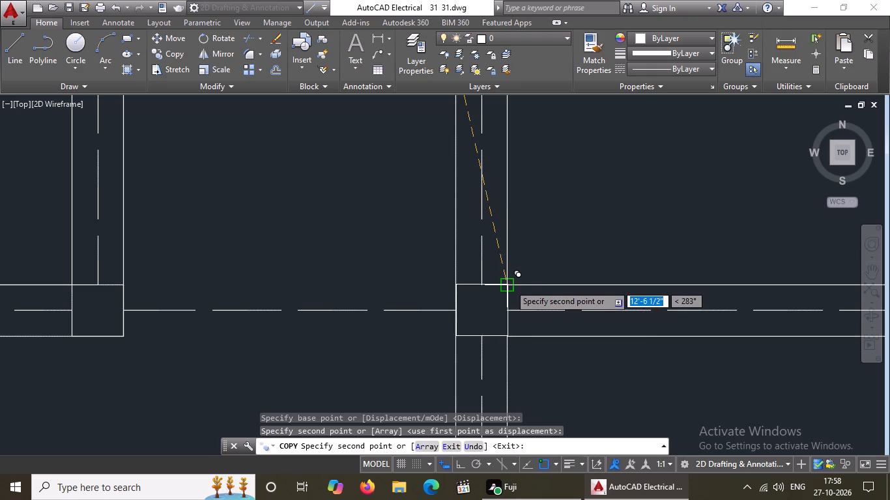
pyautogui.scroll(2, 510, 285)
pyautogui.click(508, 288)
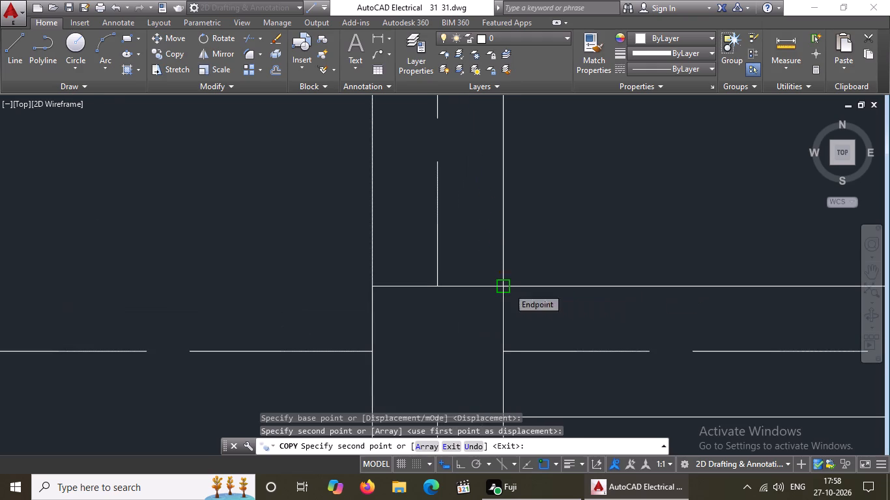
pyautogui.scroll(-7, 520, 274)
pyautogui.press('Escape')
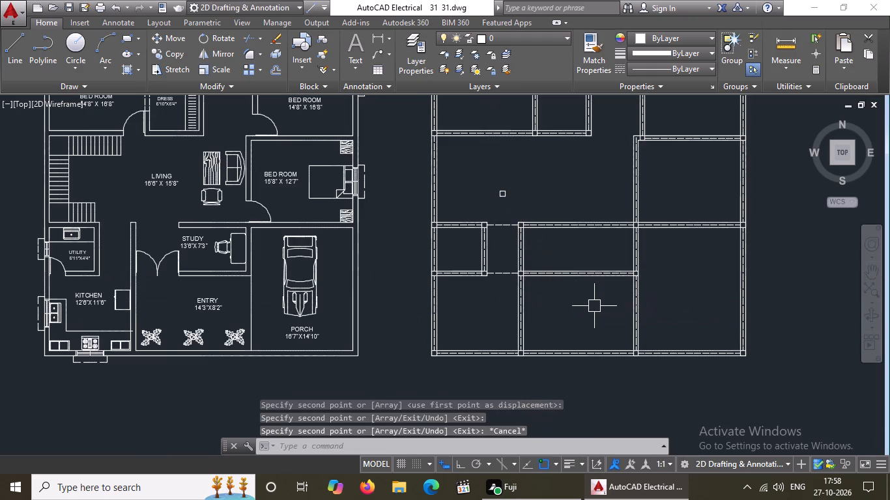
# Delete the spare square from the open area above the upper dashed opening.
pyautogui.scroll(2, 593, 307)
pyautogui.scroll(-2, 593, 307)
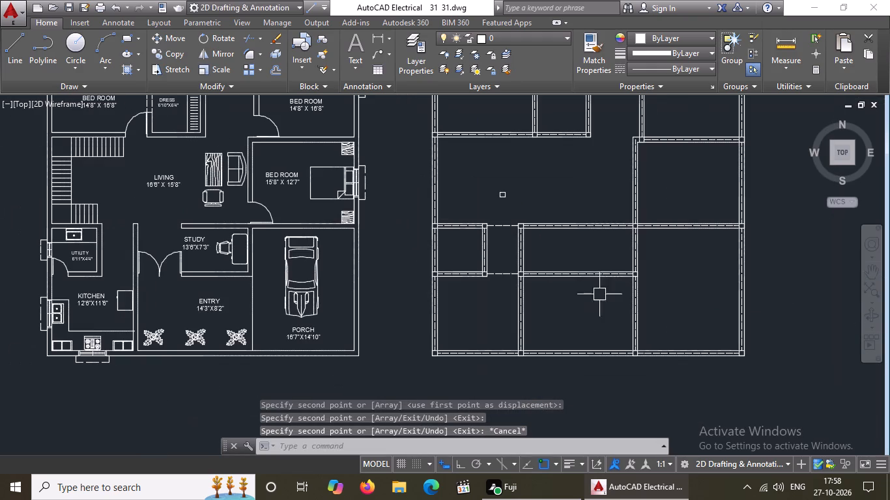
pyautogui.moveTo(590, 305); pyautogui.dragTo(575, 382, button='middle')
pyautogui.moveTo(553, 266); pyautogui.dragTo(553, 269, button='middle')
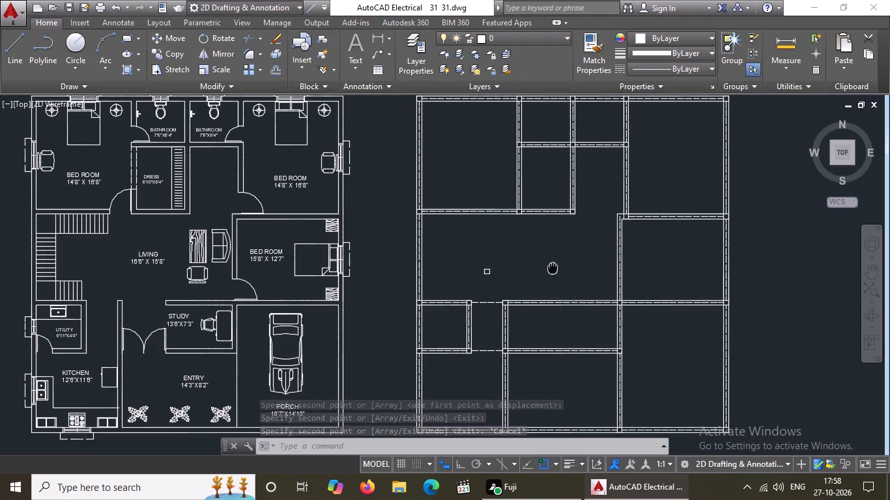
pyautogui.moveTo(553, 269); pyautogui.dragTo(543, 326, button='middle')
pyautogui.press('Escape')
pyautogui.scroll(1, 526, 236)
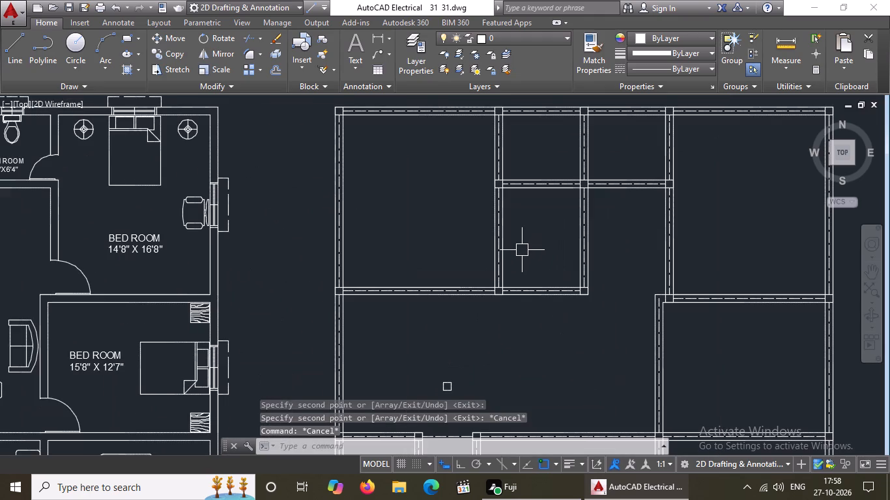
pyautogui.scroll(-1, 522, 250)
pyautogui.click(453, 325)
pyautogui.click(528, 357)
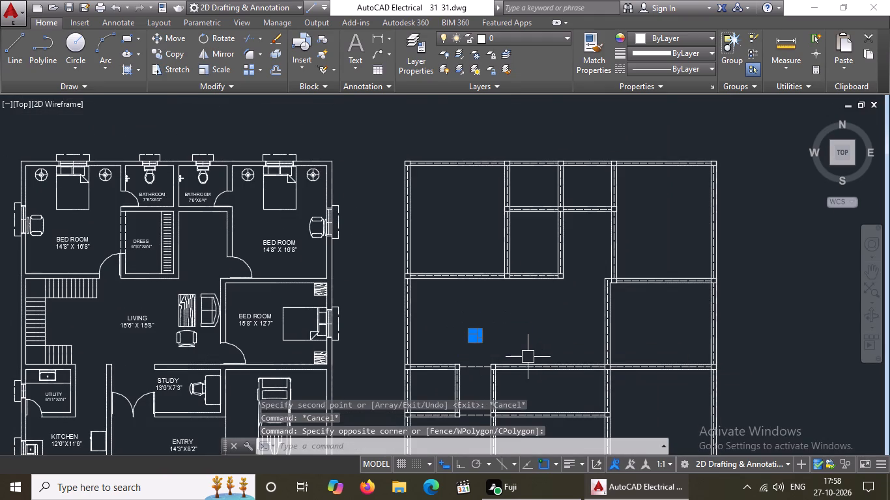
pyautogui.press('Delete')
pyautogui.scroll(-3, 522, 359)
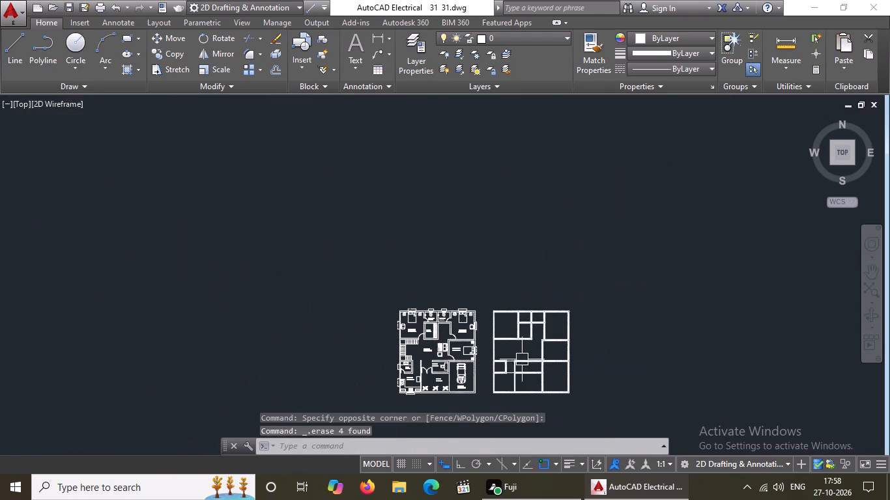
pyautogui.press('Escape')
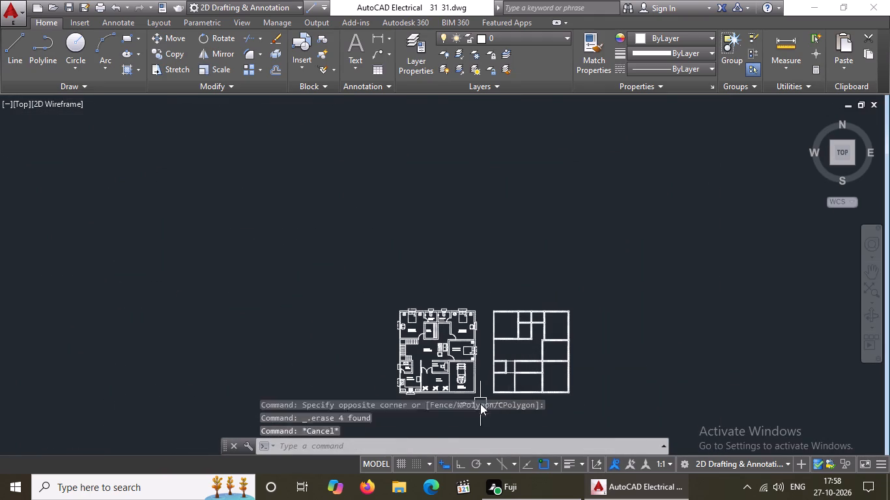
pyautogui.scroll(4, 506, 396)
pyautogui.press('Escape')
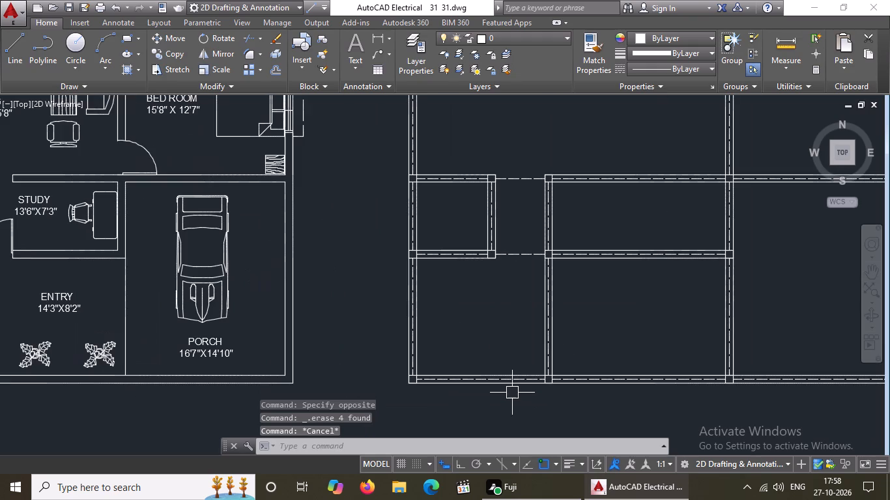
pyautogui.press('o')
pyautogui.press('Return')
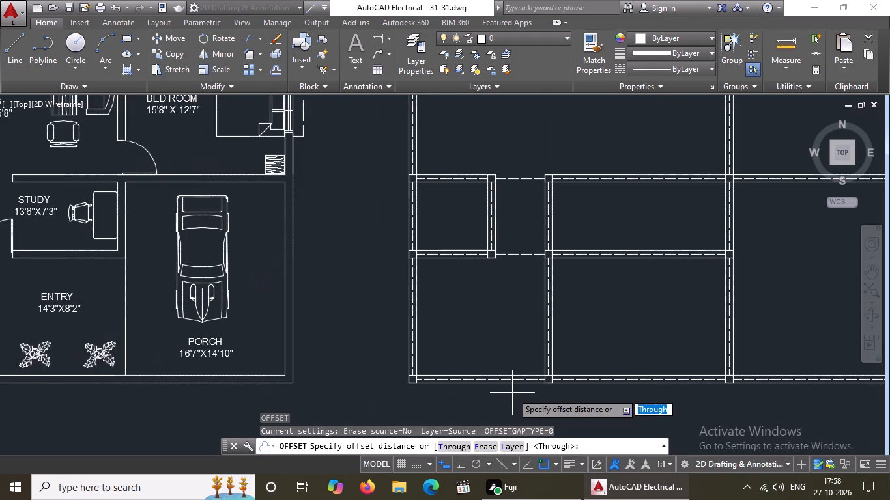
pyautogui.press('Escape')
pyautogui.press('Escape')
# Offset the bottom edge of the layout's bottom-left corner column downward twice, at 5" spacing.
pyautogui.press('o')
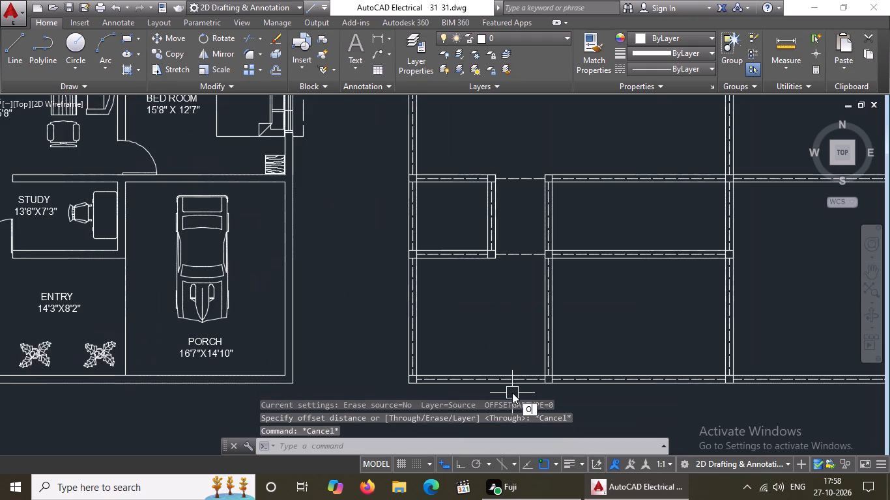
pyautogui.press('Return')
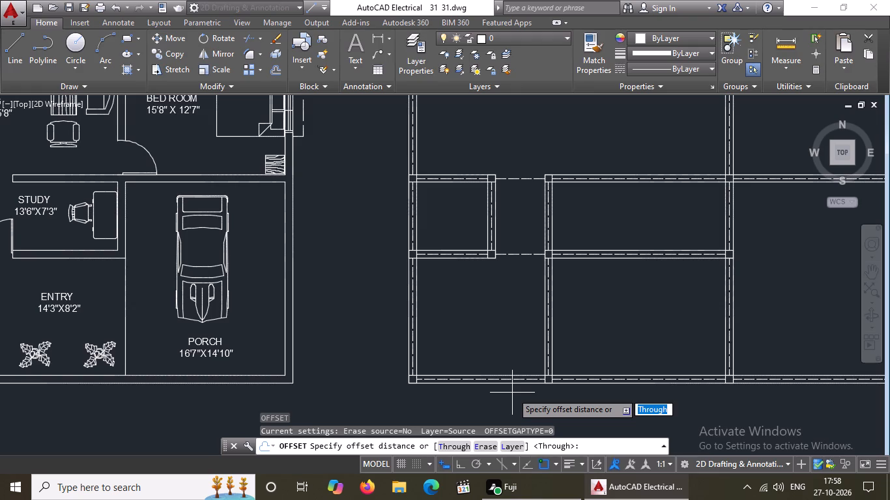
pyautogui.press('5')
pyautogui.hotkey('shift', '"')
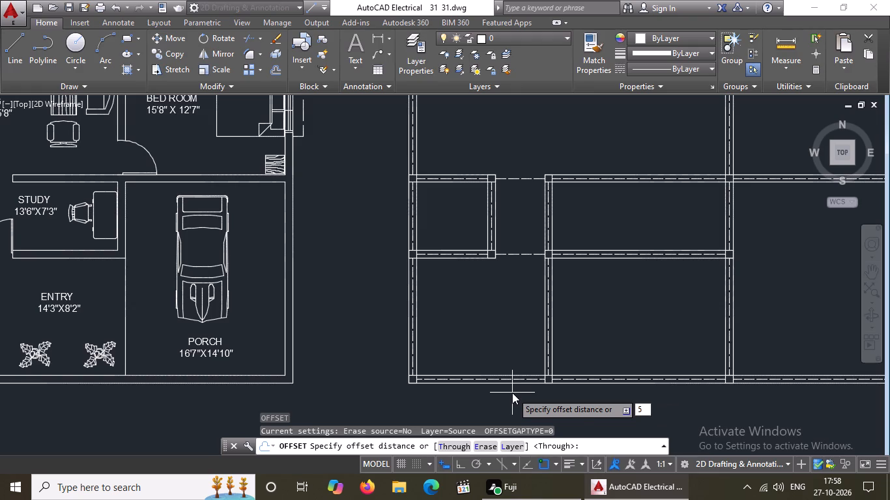
pyautogui.press('Return')
pyautogui.scroll(2, 425, 406)
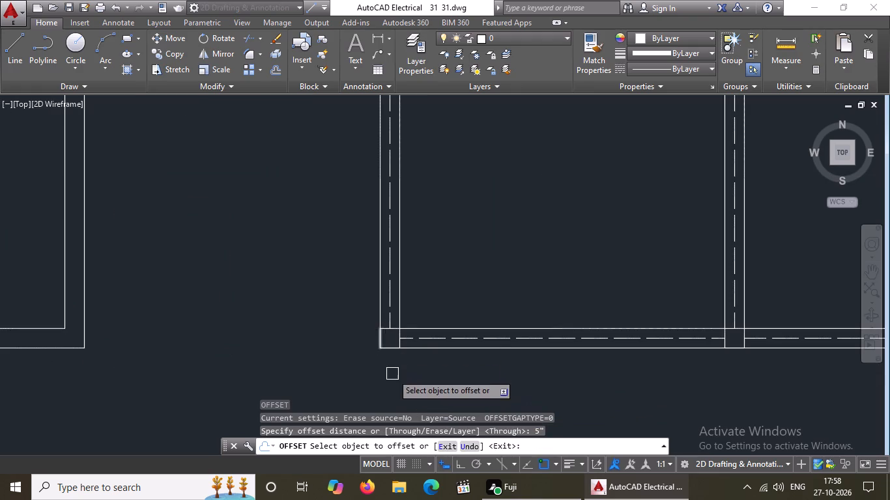
pyautogui.click(389, 347)
pyautogui.click(386, 372)
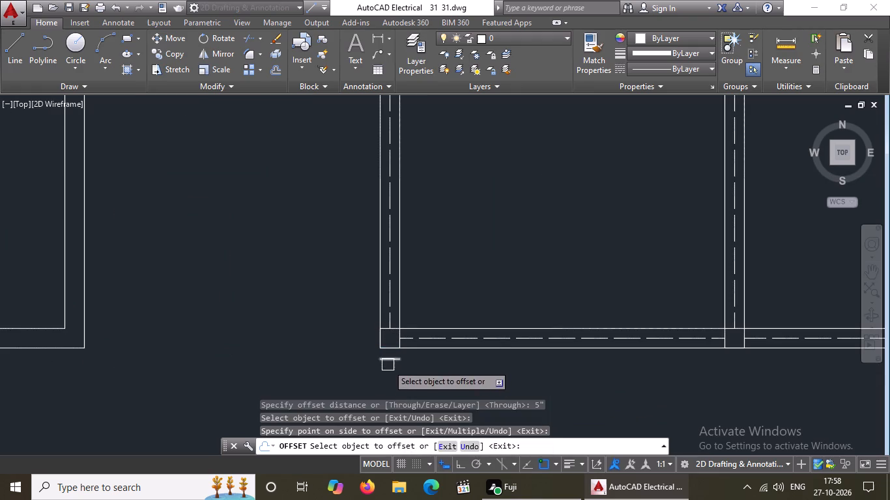
pyautogui.click(388, 364)
pyautogui.click(384, 396)
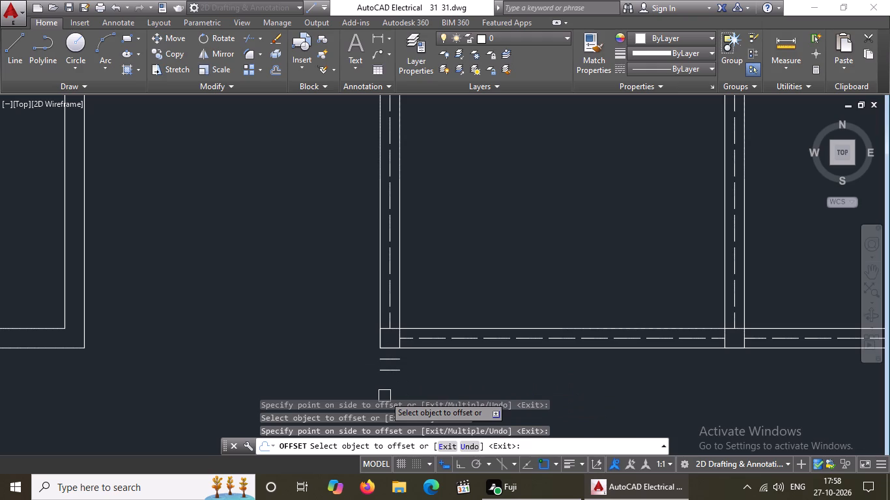
# Offset the same corner column's left edge outward twice and its top edge upward twice, at 5" spacing.
pyautogui.scroll(3, 375, 327)
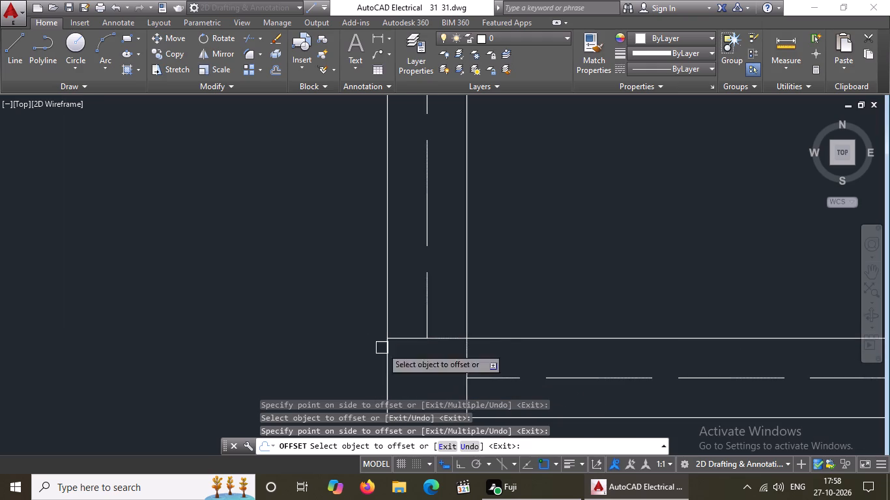
pyautogui.click(388, 369)
pyautogui.moveTo(254, 355); pyautogui.dragTo(263, 352)
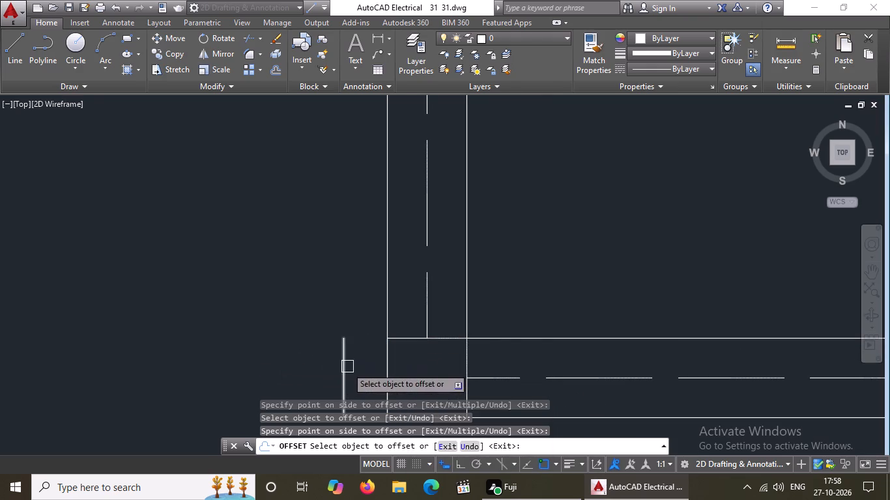
pyautogui.click(340, 368)
pyautogui.moveTo(272, 369); pyautogui.dragTo(285, 365)
pyautogui.moveTo(444, 339); pyautogui.dragTo(444, 311)
pyautogui.click(438, 276)
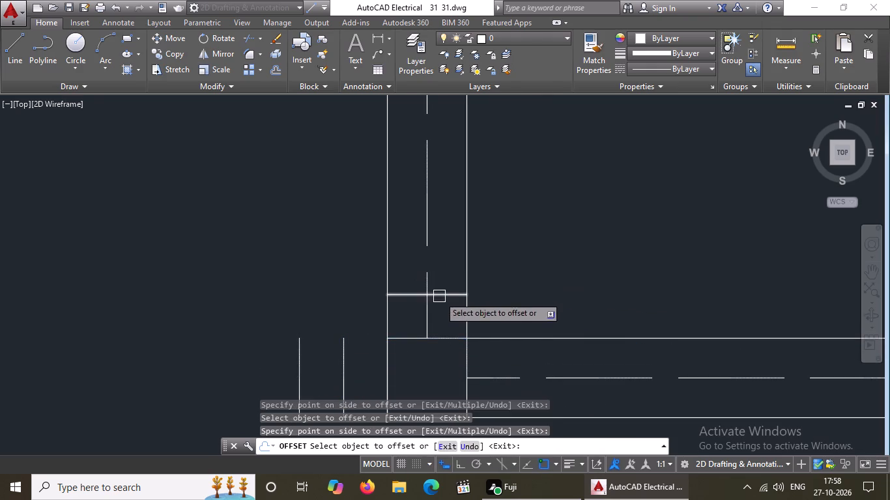
pyautogui.moveTo(439, 297); pyautogui.dragTo(444, 275)
pyautogui.click(448, 256)
# Offset the bottom-left corner column's right edge twice along the bottom outer wall, at 5" spacing.
pyautogui.scroll(-3, 448, 255)
pyautogui.scroll(3, 470, 307)
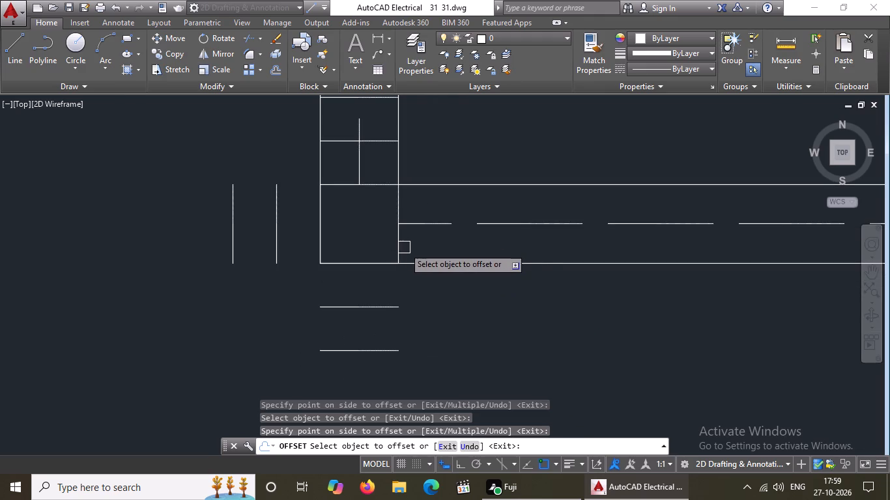
pyautogui.moveTo(403, 248); pyautogui.dragTo(414, 245)
pyautogui.click(444, 238)
pyautogui.moveTo(442, 239); pyautogui.dragTo(457, 236)
pyautogui.click(495, 235)
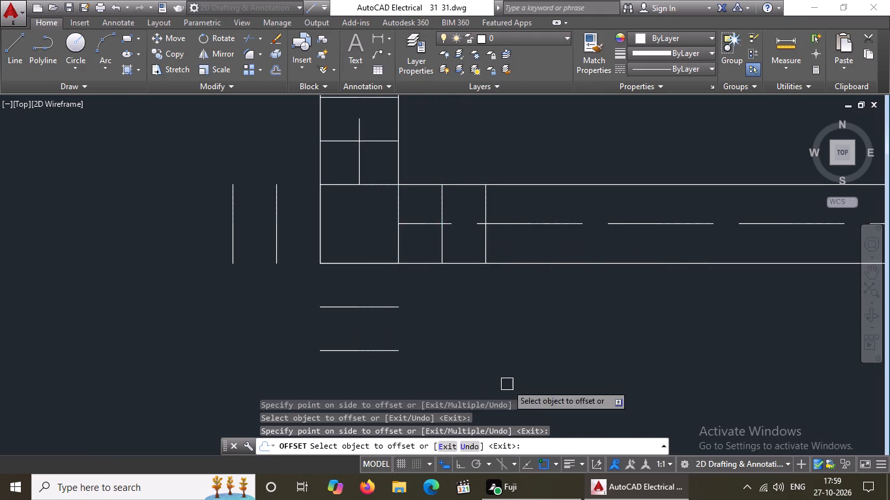
# Offset the bottom edge of the column where the western interior wall meets the bottom outer wall downward twice, at 5" spacing.
pyautogui.scroll(-3, 491, 307)
pyautogui.moveTo(805, 298); pyautogui.dragTo(650, 360, button='middle')
pyautogui.scroll(1, 640, 367)
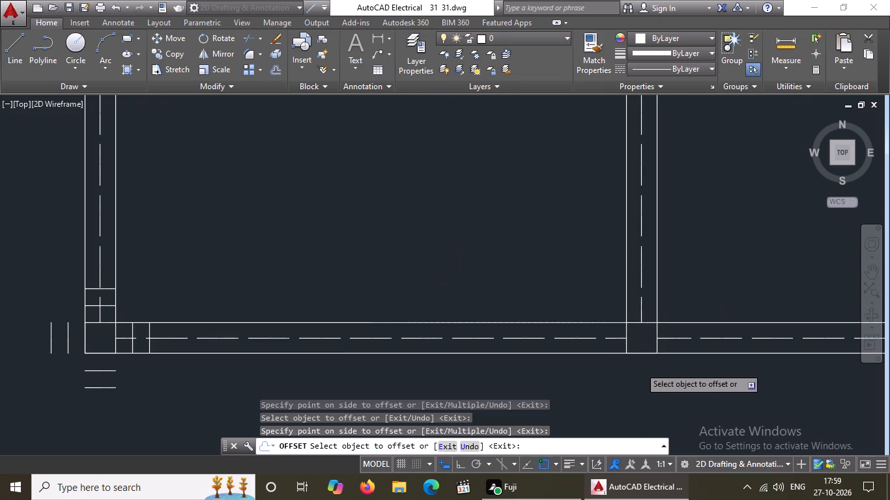
pyautogui.click(635, 350)
pyautogui.click(644, 372)
pyautogui.click(644, 371)
pyautogui.click(639, 402)
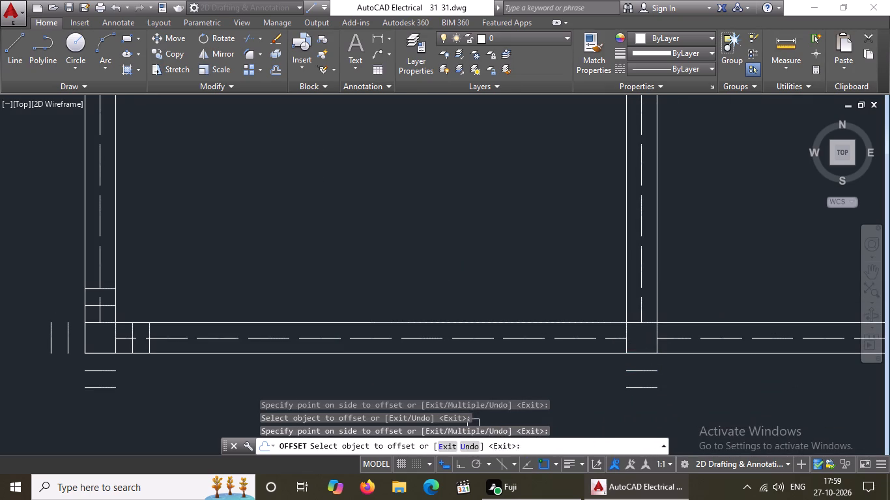
# Offset that column's left and right edges outward twice each along the bottom outer wall, at 5" spacing.
pyautogui.scroll(-1, 521, 460)
pyautogui.scroll(2, 645, 360)
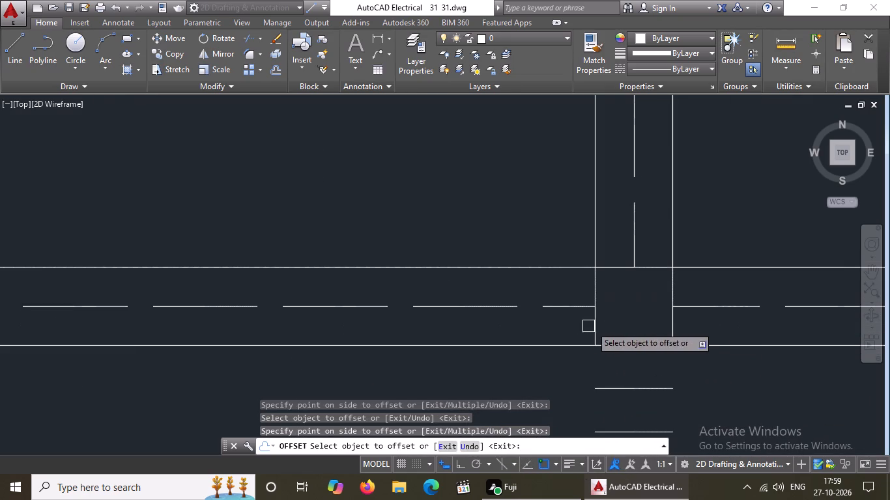
pyautogui.click(599, 327)
pyautogui.click(491, 333)
pyautogui.click(553, 322)
pyautogui.click(498, 361)
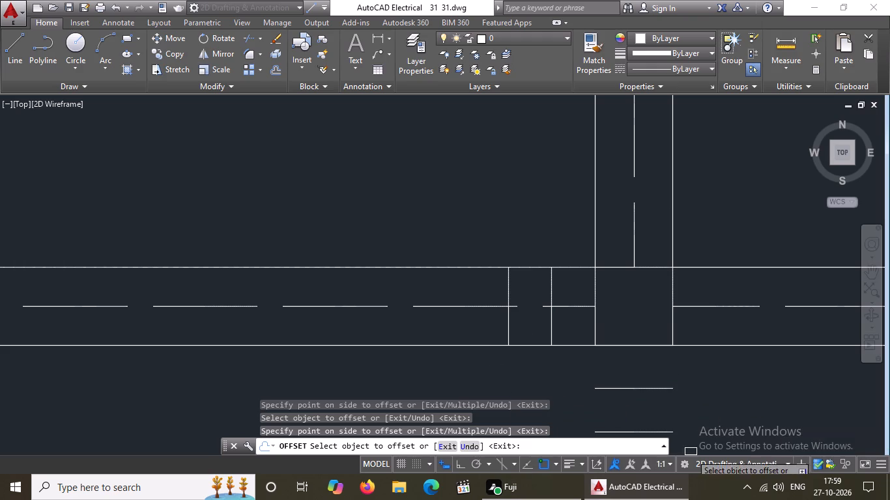
pyautogui.click(674, 330)
pyautogui.click(730, 323)
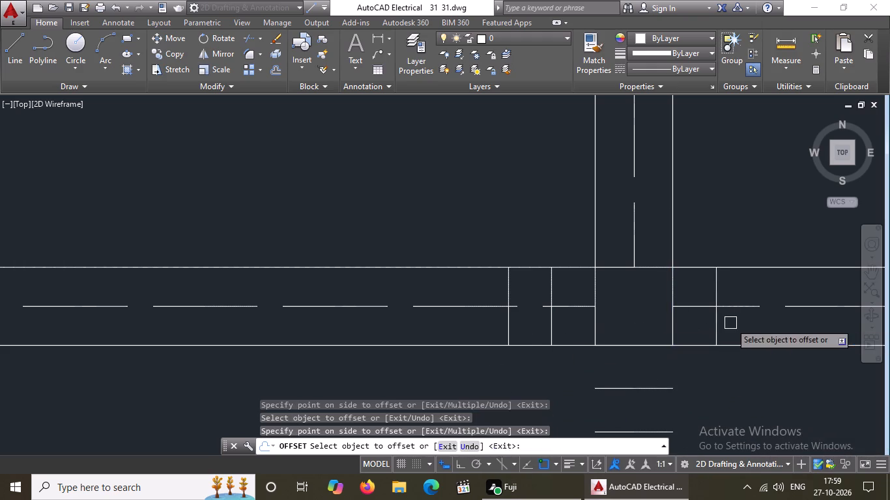
pyautogui.click(718, 325)
pyautogui.click(822, 328)
# Offset the same column's top edge upward twice inside the western interior wall at 5" spacing, and end the offsetting.
pyautogui.moveTo(611, 268); pyautogui.dragTo(613, 244)
pyautogui.click(613, 214)
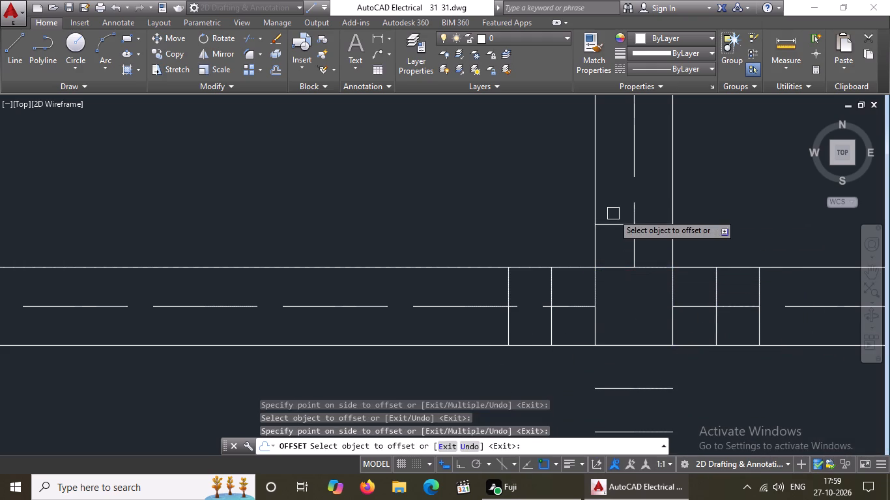
pyautogui.moveTo(616, 227); pyautogui.dragTo(613, 170)
pyautogui.moveTo(605, 141); pyautogui.dragTo(606, 150)
pyautogui.scroll(-3, 629, 196)
pyautogui.scroll(2, 672, 207)
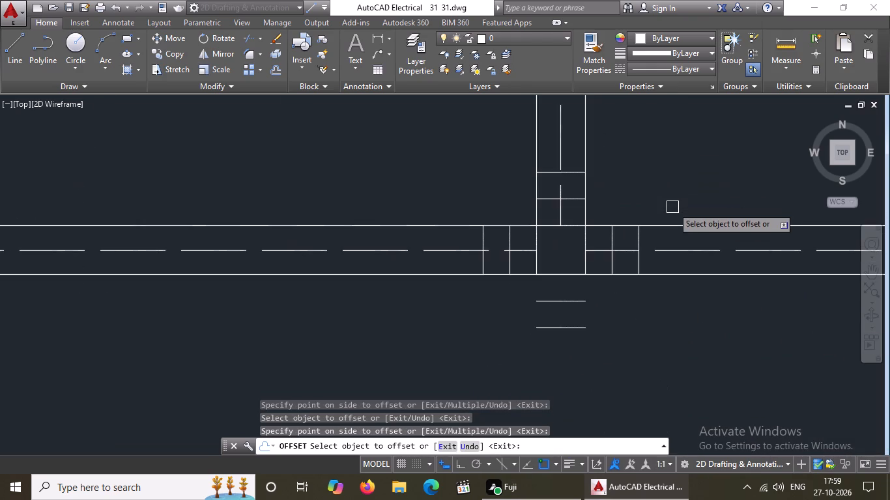
pyautogui.scroll(1, 671, 206)
pyautogui.scroll(-1, 669, 206)
pyautogui.moveTo(642, 221); pyautogui.dragTo(626, 236, button='middle')
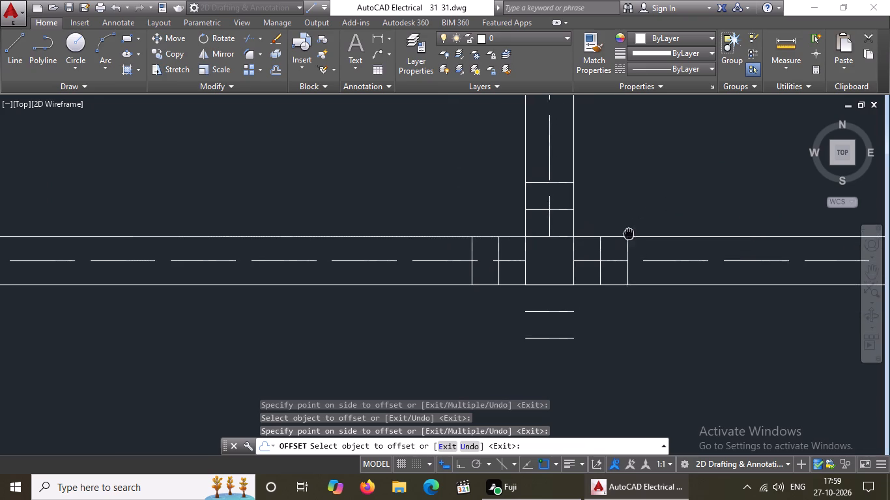
pyautogui.moveTo(626, 236); pyautogui.dragTo(551, 273, button='middle')
pyautogui.scroll(-3, 551, 266)
pyautogui.press('Escape')
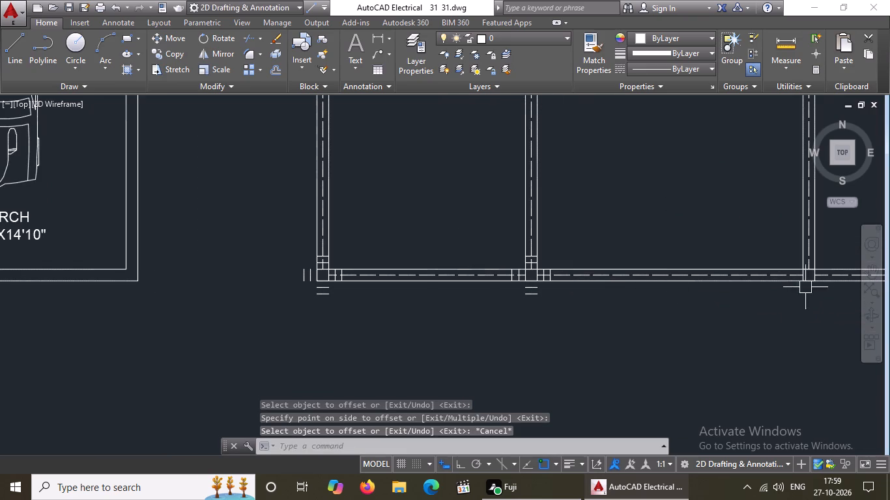
# Offset the bottom edge of the column where the eastern interior wall meets the bottom outer wall downward twice, with a 5" distance.
pyautogui.scroll(2, 816, 275)
pyautogui.scroll(-3, 794, 284)
pyautogui.moveTo(774, 301); pyautogui.dragTo(725, 318, button='middle')
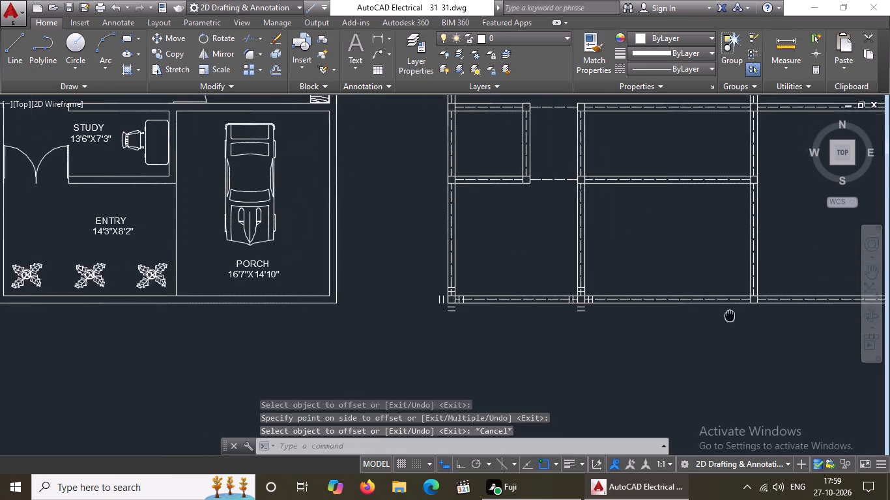
pyautogui.moveTo(725, 318); pyautogui.dragTo(689, 333, button='middle')
pyautogui.scroll(2, 719, 314)
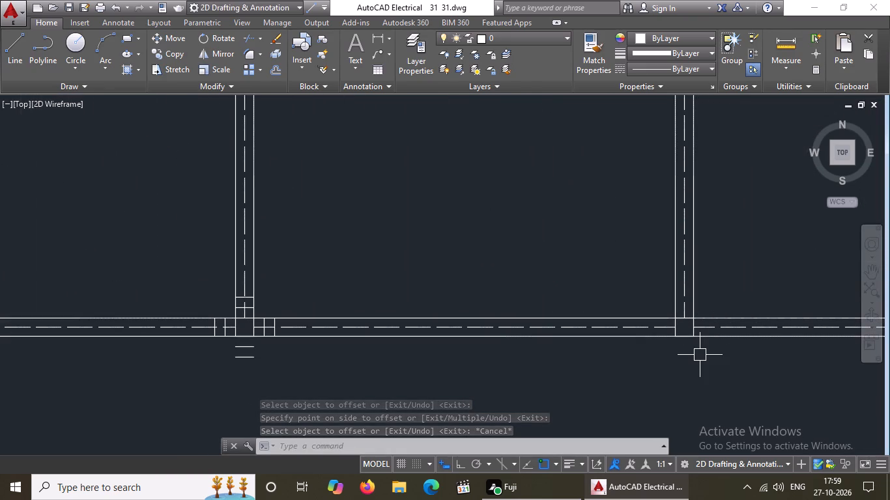
pyautogui.press('Escape')
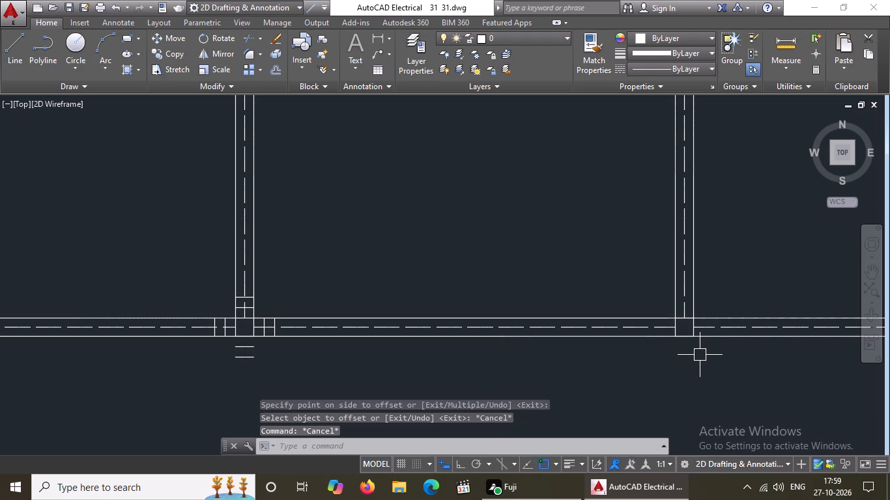
pyautogui.press('o')
pyautogui.press('Return')
pyautogui.write('5"')
pyautogui.press('Return')
pyautogui.click(687, 340)
pyautogui.click(685, 380)
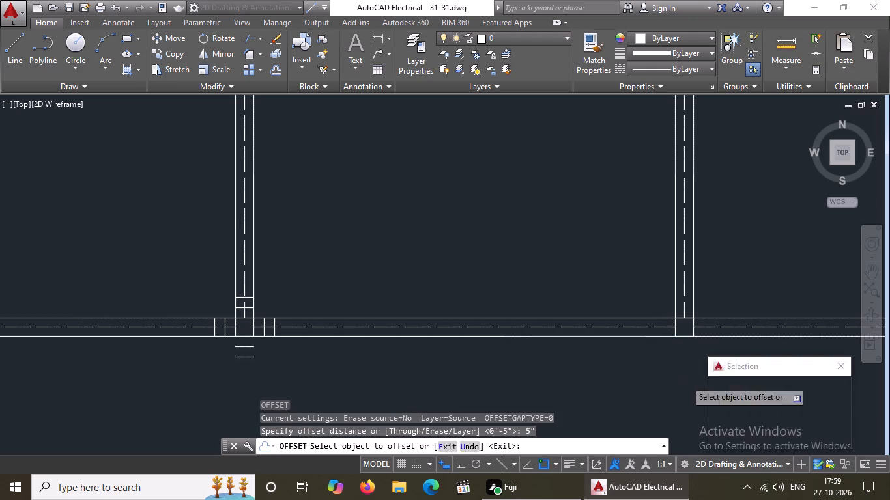
pyautogui.click(687, 350)
pyautogui.click(686, 383)
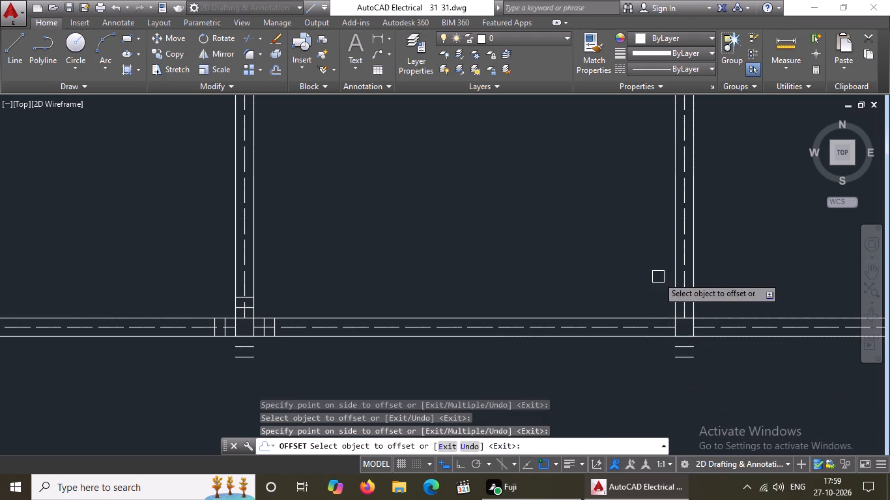
# Offset that column's left and right edges outward twice each along the bottom outer wall, at 5" spacing.
pyautogui.scroll(3, 691, 354)
pyautogui.click(622, 268)
pyautogui.click(580, 265)
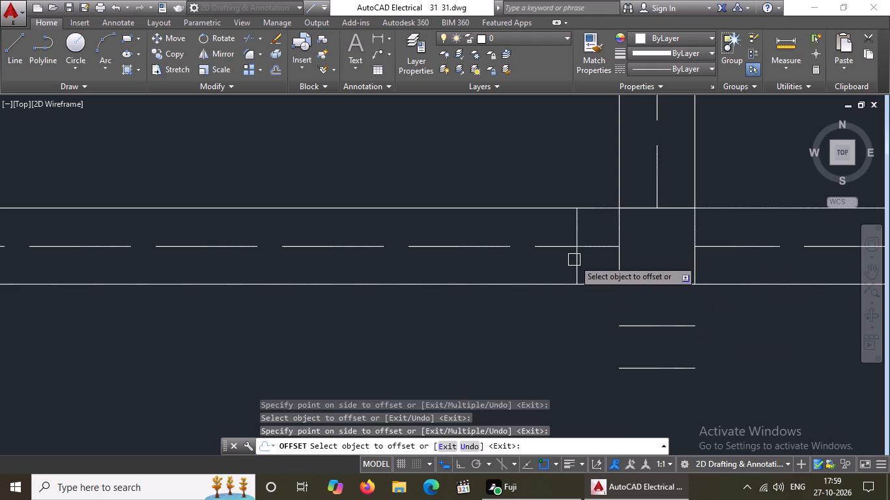
pyautogui.moveTo(575, 260); pyautogui.dragTo(556, 270)
pyautogui.moveTo(518, 285); pyautogui.dragTo(541, 280)
pyautogui.click(698, 270)
pyautogui.click(756, 268)
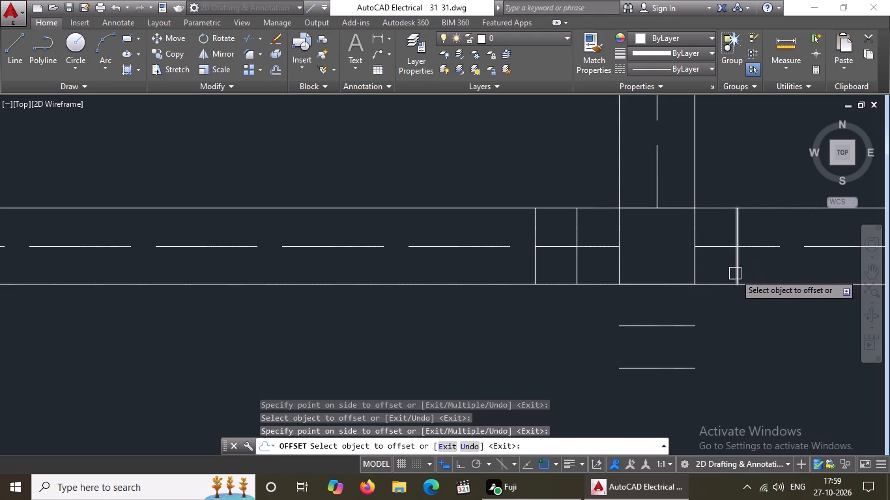
pyautogui.moveTo(734, 273); pyautogui.dragTo(744, 271)
pyautogui.click(764, 270)
# Offset the same column's top edge upward twice inside the eastern interior wall, at 5" spacing.
pyautogui.click(646, 207)
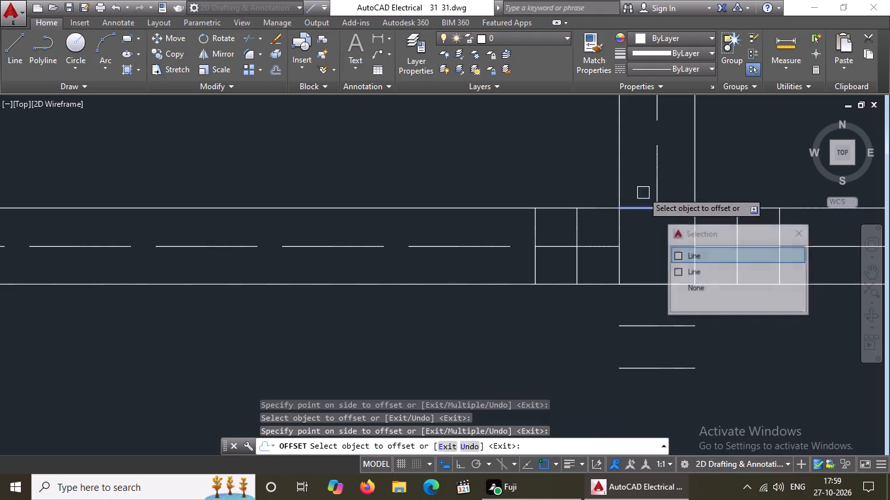
pyautogui.click(642, 191)
pyautogui.moveTo(641, 168); pyautogui.dragTo(641, 161)
pyautogui.click(641, 145)
# Offset the bottom edge of the layout's bottom-right corner column downward twice, at 5" spacing.
pyautogui.scroll(-2, 640, 160)
pyautogui.scroll(-2, 627, 235)
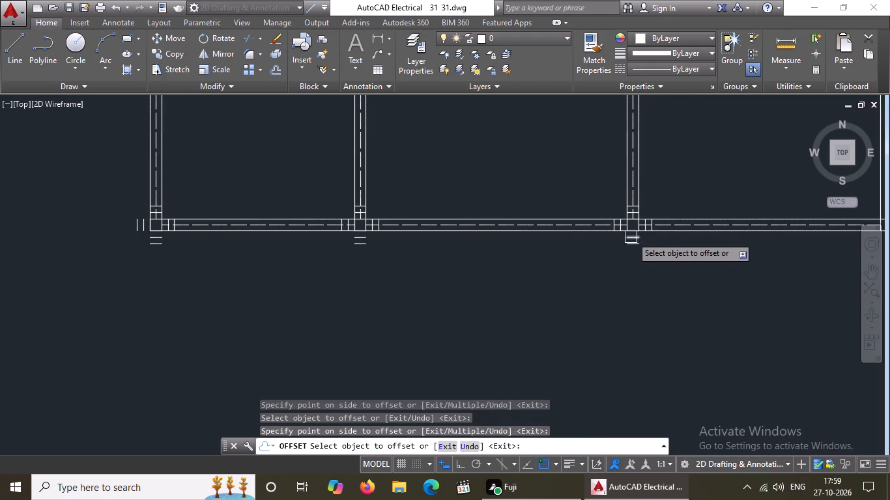
pyautogui.scroll(-2, 637, 220)
pyautogui.scroll(6, 728, 220)
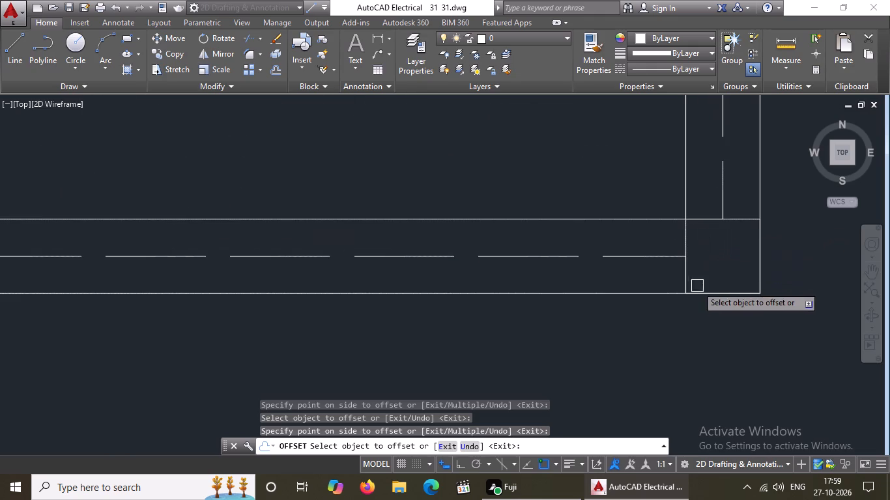
pyautogui.click(724, 292)
pyautogui.click(719, 333)
pyautogui.moveTo(717, 335); pyautogui.dragTo(717, 349)
pyautogui.click(724, 388)
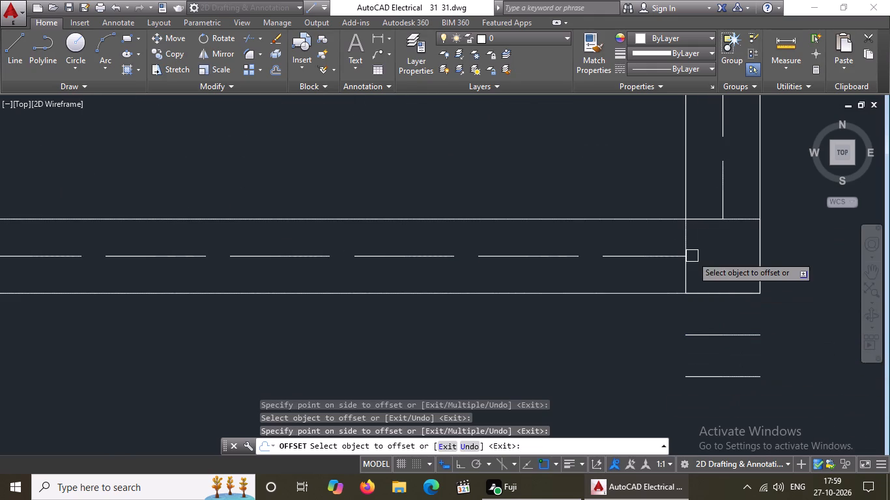
# Offset the bottom-right corner column's left edge twice along the bottom wall and its top edge upward twice, at 5" spacing.
pyautogui.click(687, 278)
pyautogui.moveTo(634, 268); pyautogui.dragTo(652, 256)
pyautogui.click(643, 275)
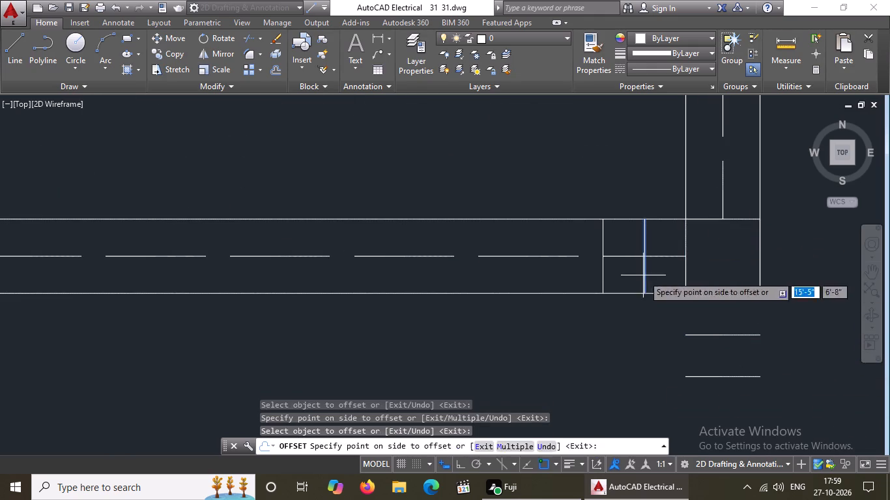
pyautogui.moveTo(610, 281); pyautogui.dragTo(643, 253)
pyautogui.moveTo(707, 219); pyautogui.dragTo(708, 210)
pyautogui.click(708, 182)
pyautogui.click(707, 179)
pyautogui.click(701, 155)
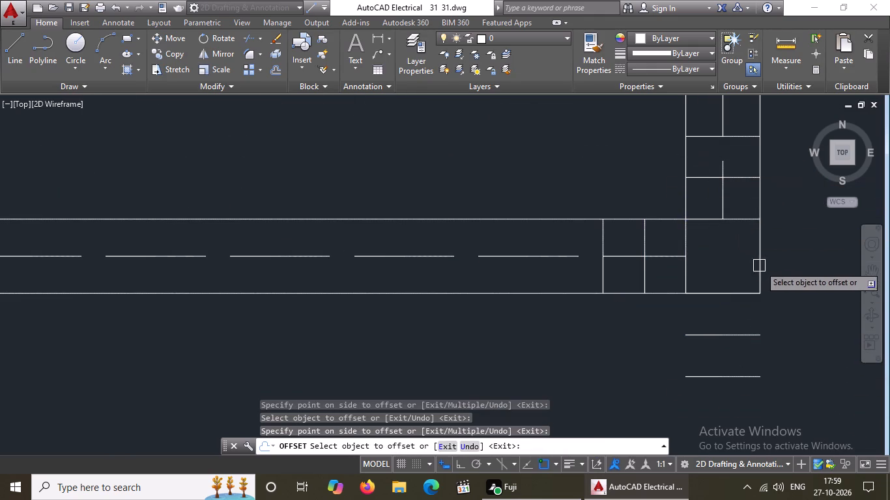
# Offset the bottom-right corner column's right edge outward twice, at 5" spacing.
pyautogui.click(764, 262)
pyautogui.click(790, 257)
pyautogui.click(804, 255)
pyautogui.click(820, 257)
pyautogui.scroll(-4, 652, 328)
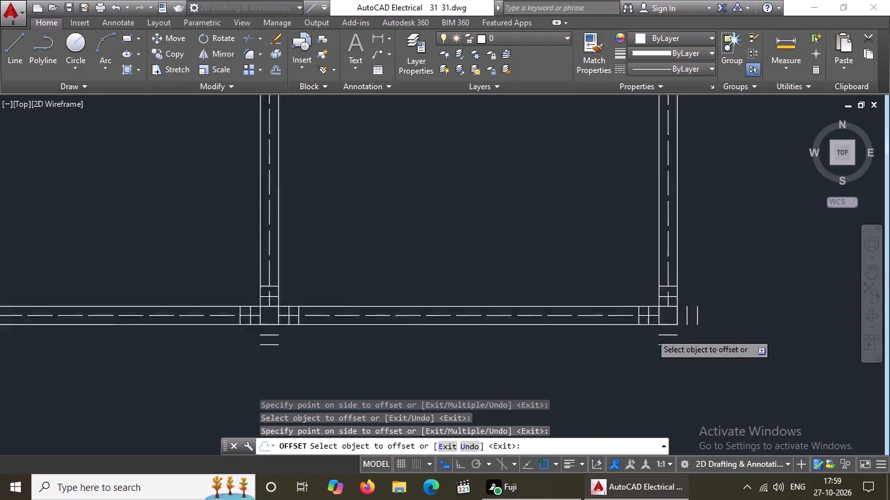
pyautogui.scroll(-2, 624, 361)
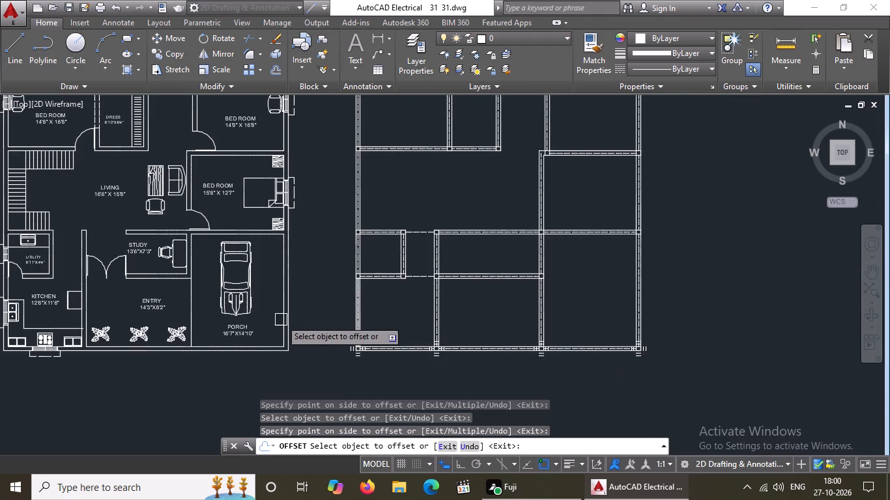
# Offset the bottom edge of the west exterior wall's column at the lowest interior cross wall downward twice, at 5" spacing.
pyautogui.scroll(2, 280, 320)
pyautogui.scroll(1, 374, 268)
pyautogui.scroll(2, 549, 185)
pyautogui.click(510, 184)
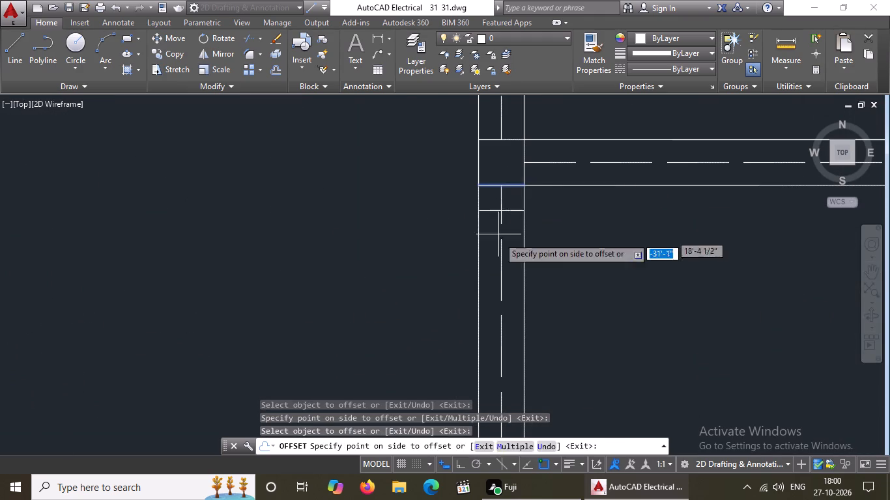
pyautogui.click(498, 240)
pyautogui.click(510, 210)
pyautogui.click(508, 249)
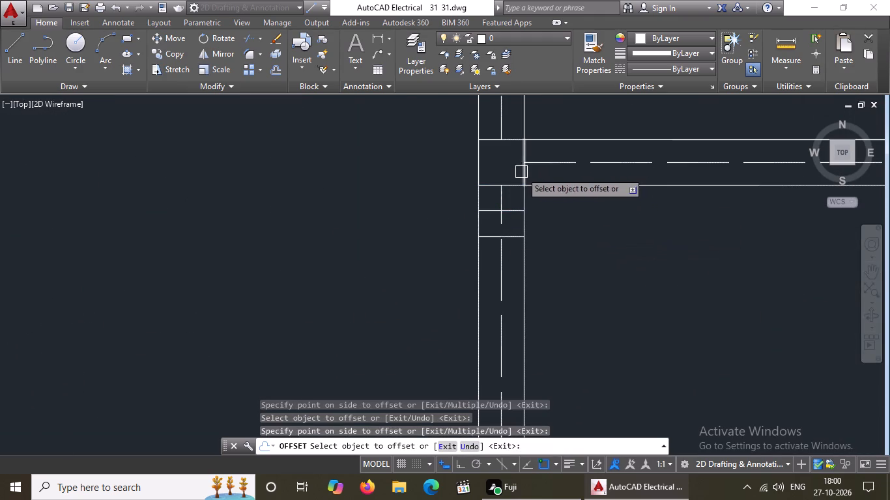
# Offset the same column's right edge twice along the cross wall and its left edge twice outward, at 5" spacing.
pyautogui.moveTo(522, 173); pyautogui.dragTo(529, 173)
pyautogui.click(556, 176)
pyautogui.moveTo(551, 177); pyautogui.dragTo(577, 173)
pyautogui.click(601, 171)
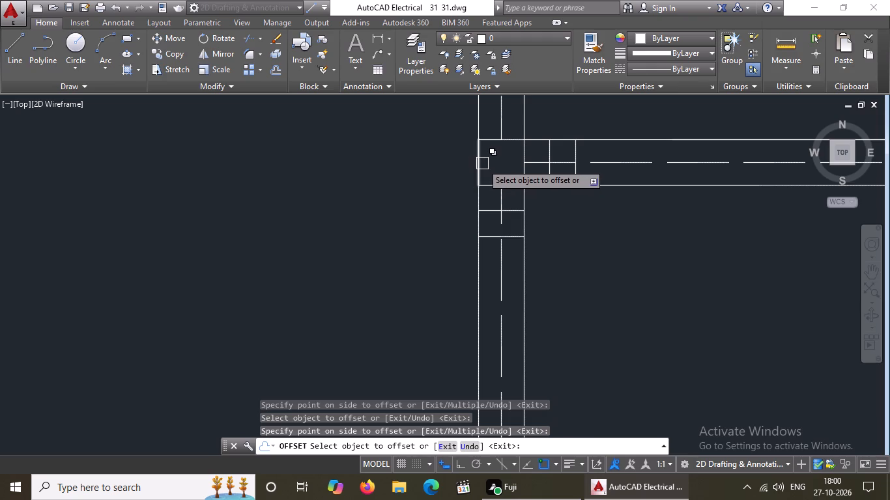
pyautogui.moveTo(482, 163); pyautogui.dragTo(471, 167)
pyautogui.moveTo(394, 171); pyautogui.dragTo(412, 167)
pyautogui.moveTo(451, 160); pyautogui.dragTo(440, 163)
pyautogui.moveTo(379, 185); pyautogui.dragTo(390, 186)
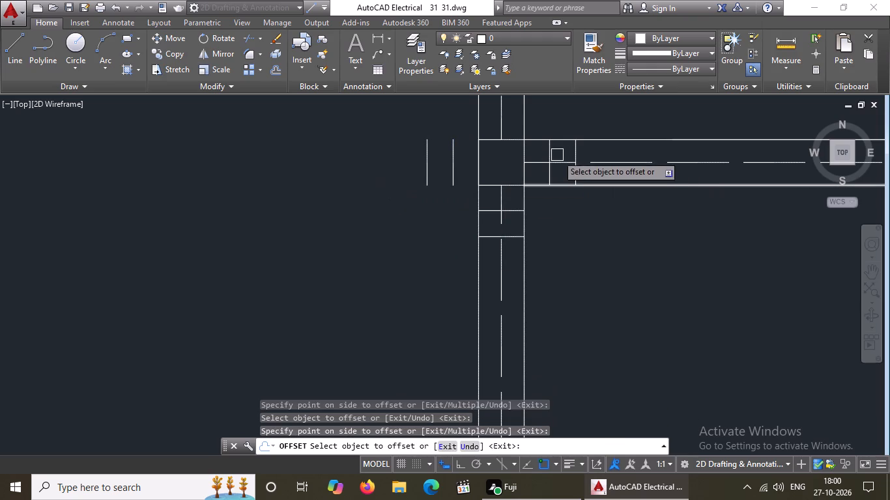
# Offset the same column's top edge upward twice inside the west exterior wall, at 5" spacing.
pyautogui.scroll(-2, 537, 152)
pyautogui.scroll(2, 527, 142)
pyautogui.click(525, 159)
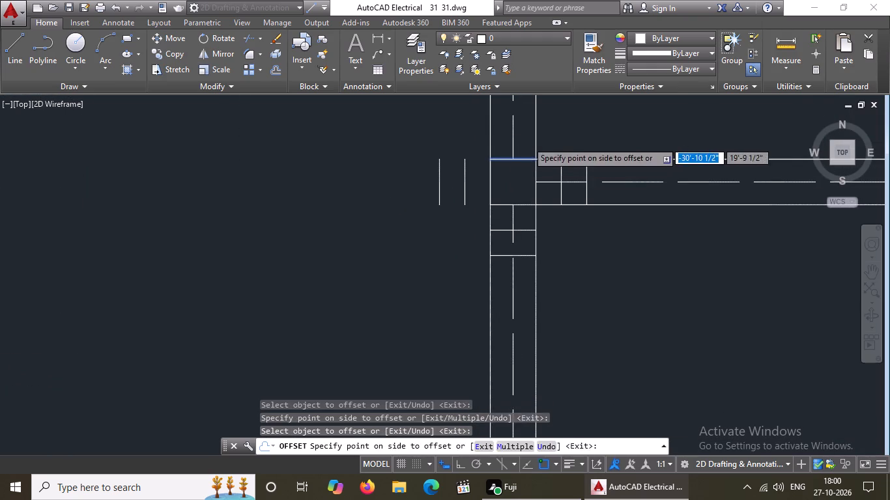
pyautogui.click(527, 141)
pyautogui.click(526, 137)
pyautogui.click(530, 113)
# At the foot of the short interior wall, offset the column's bottom edge downward twice and right edge outward twice, at 5" spacing.
pyautogui.scroll(-4, 502, 186)
pyautogui.scroll(2, 588, 194)
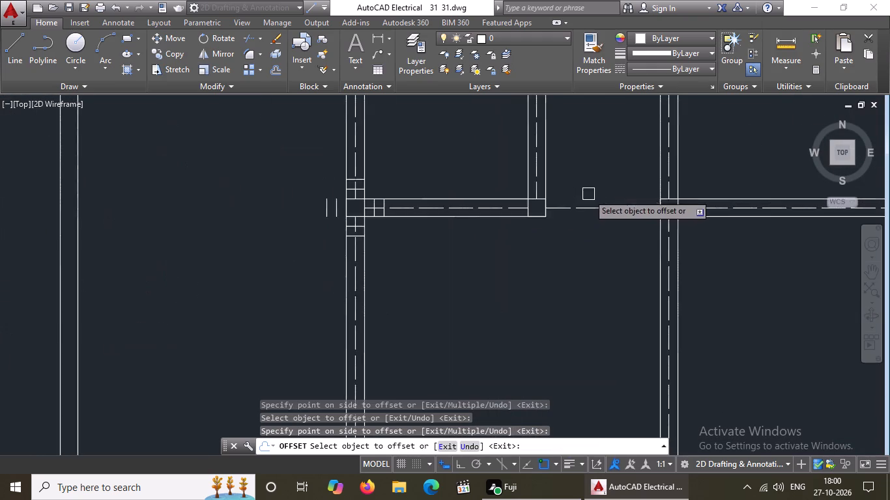
pyautogui.scroll(2, 588, 194)
pyautogui.click(560, 241)
pyautogui.click(555, 277)
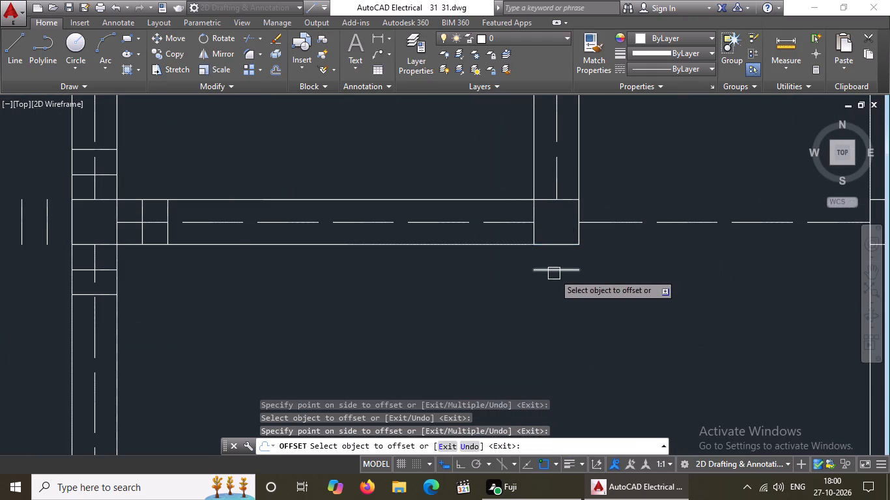
pyautogui.click(554, 272)
pyautogui.click(552, 316)
pyautogui.click(578, 233)
pyautogui.click(642, 237)
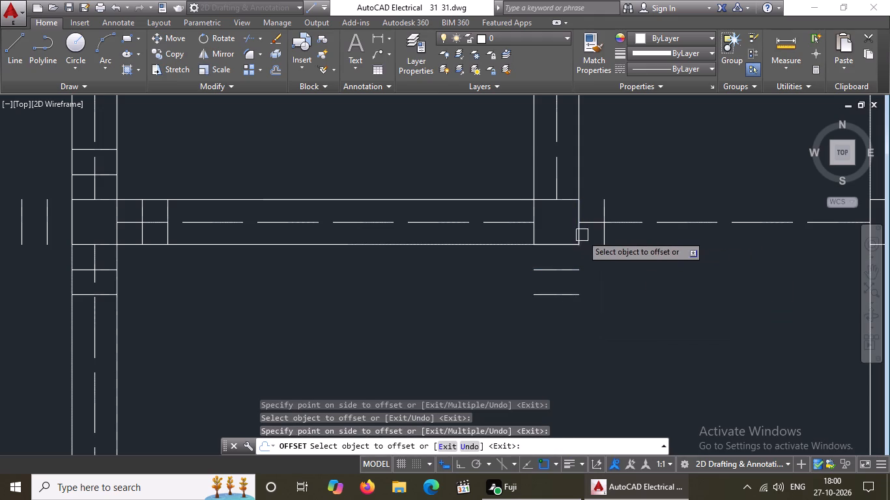
pyautogui.click(601, 232)
pyautogui.click(654, 232)
# Offset the same column's left edge twice along the cross wall and its top edge upward once, at 5" spacing.
pyautogui.moveTo(535, 231); pyautogui.dragTo(529, 233)
pyautogui.moveTo(473, 236); pyautogui.dragTo(501, 235)
pyautogui.click(508, 235)
pyautogui.moveTo(447, 229); pyautogui.dragTo(510, 222)
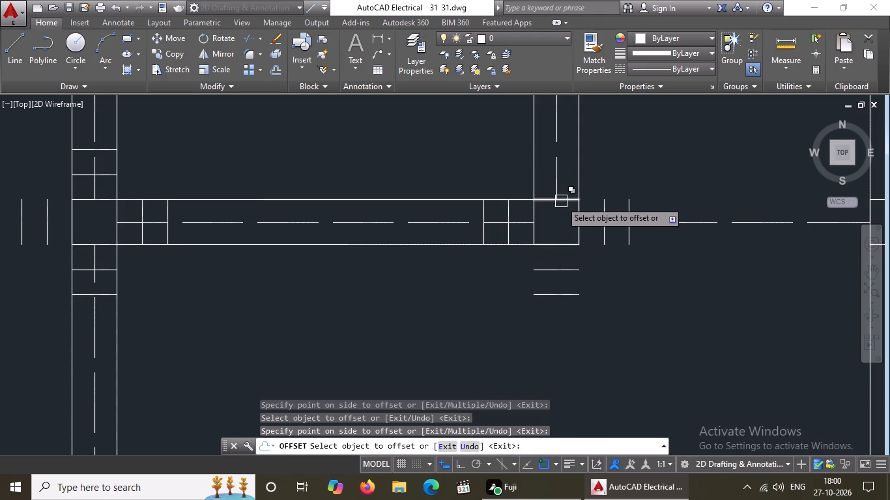
pyautogui.moveTo(562, 201); pyautogui.dragTo(565, 194)
pyautogui.click(568, 176)
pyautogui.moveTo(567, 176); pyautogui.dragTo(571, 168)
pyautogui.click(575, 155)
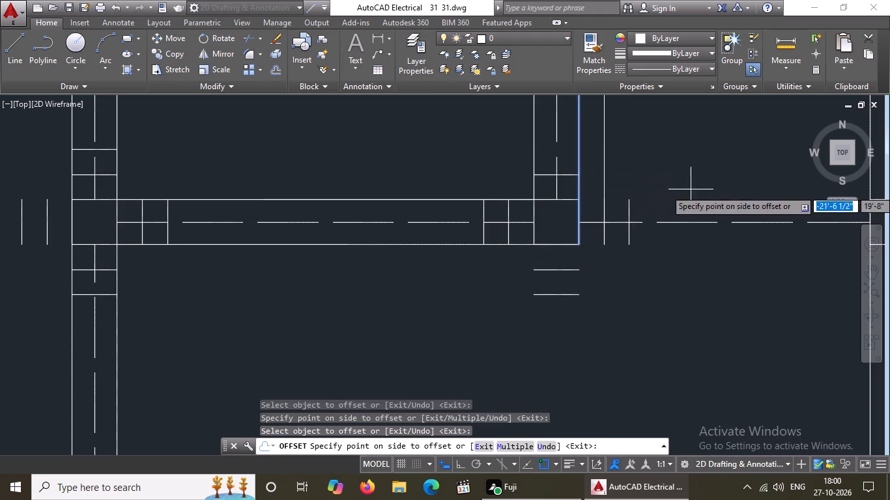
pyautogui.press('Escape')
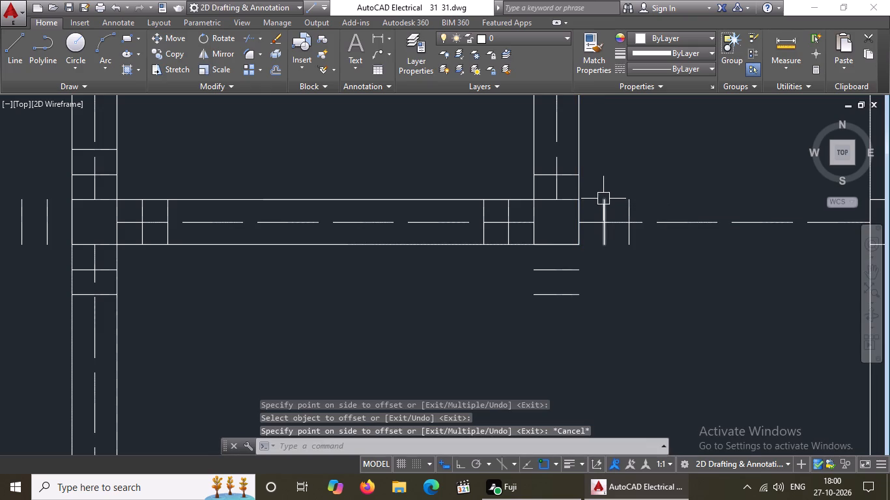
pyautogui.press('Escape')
# Restart Offset at 5" and offset the line above the short wall's column upward to add its second line.
pyautogui.press('o')
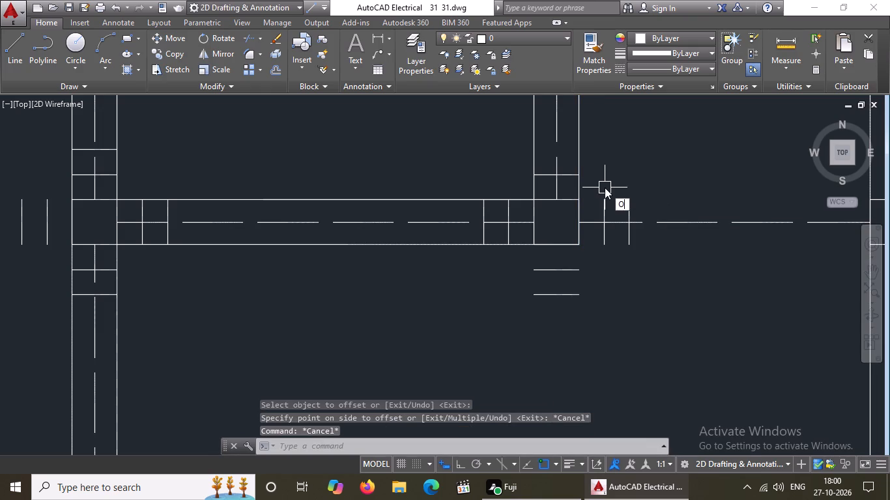
pyautogui.press('Return')
pyautogui.write('5"')
pyautogui.press('Return')
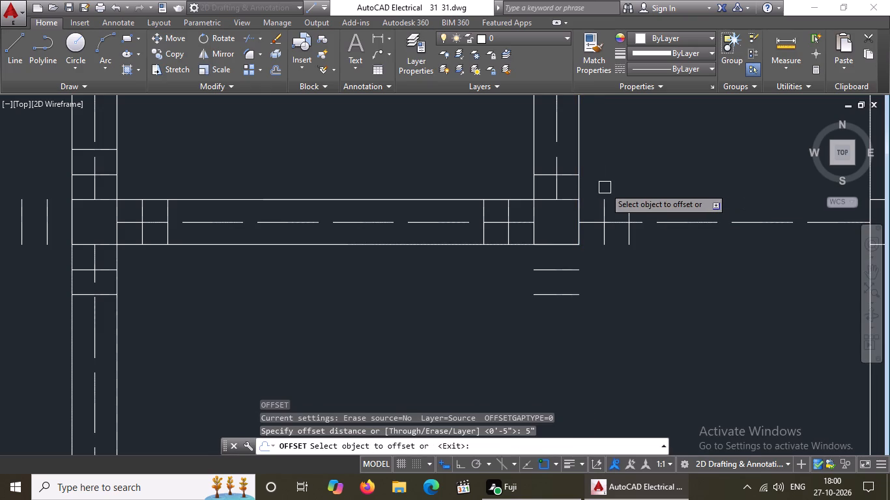
pyautogui.scroll(1, 605, 187)
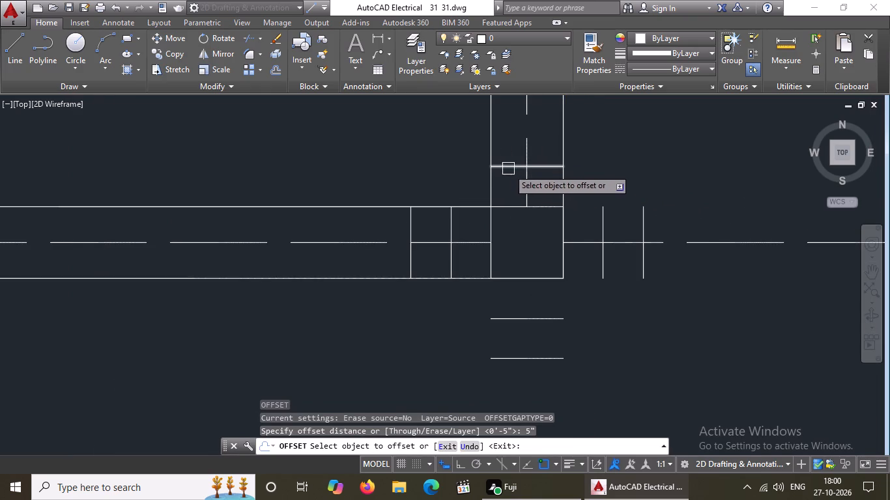
pyautogui.moveTo(508, 165); pyautogui.dragTo(511, 154)
pyautogui.click(515, 124)
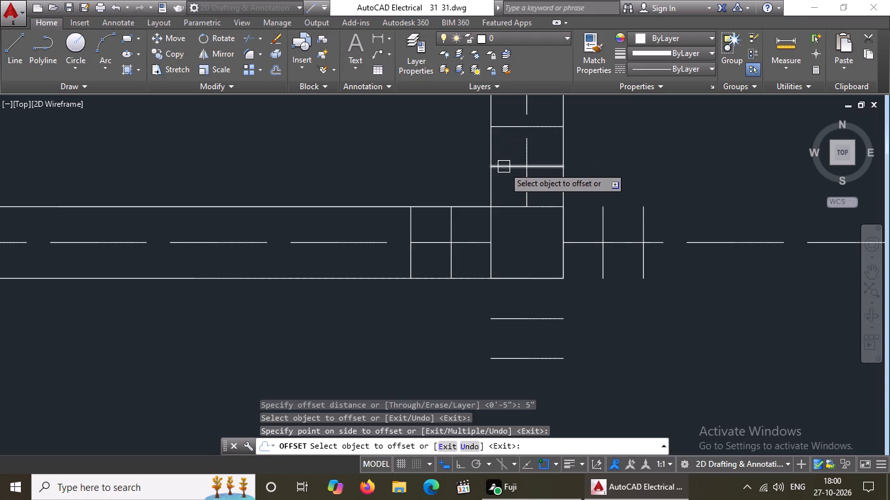
# On the western full-height interior wall, offset the bottom edge of its column at the lowest cross wall downward twice, at 5" spacing.
pyautogui.scroll(-3, 490, 181)
pyautogui.scroll(3, 660, 214)
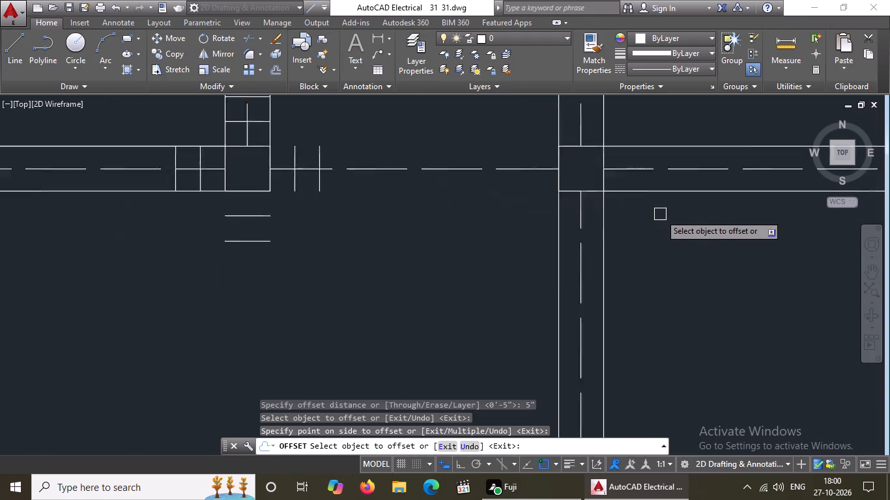
pyautogui.click(556, 176)
pyautogui.click(543, 217)
pyautogui.moveTo(549, 219); pyautogui.dragTo(548, 229)
pyautogui.moveTo(542, 265); pyautogui.dragTo(549, 247)
# Offset the same column's right edge twice along the cross wall and its left edge twice across the opening, at 5" spacing.
pyautogui.moveTo(568, 161); pyautogui.dragTo(581, 160)
pyautogui.click(610, 161)
pyautogui.moveTo(606, 162); pyautogui.dragTo(621, 160)
pyautogui.moveTo(641, 159); pyautogui.dragTo(633, 163)
pyautogui.click(494, 160)
pyautogui.click(455, 174)
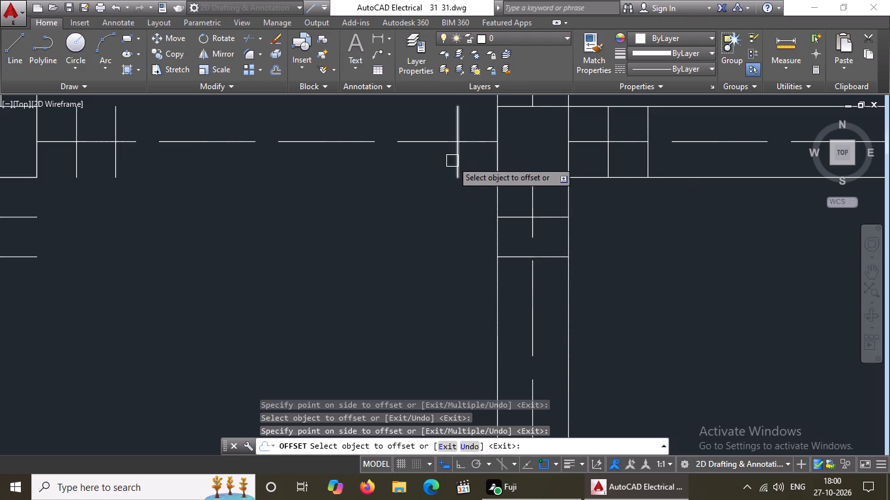
pyautogui.moveTo(456, 157); pyautogui.dragTo(430, 174)
pyautogui.click(403, 186)
# Offset the same column's top edge upward twice inside the vertical wall, at 5" spacing.
pyautogui.scroll(-2, 431, 173)
pyautogui.scroll(2, 477, 138)
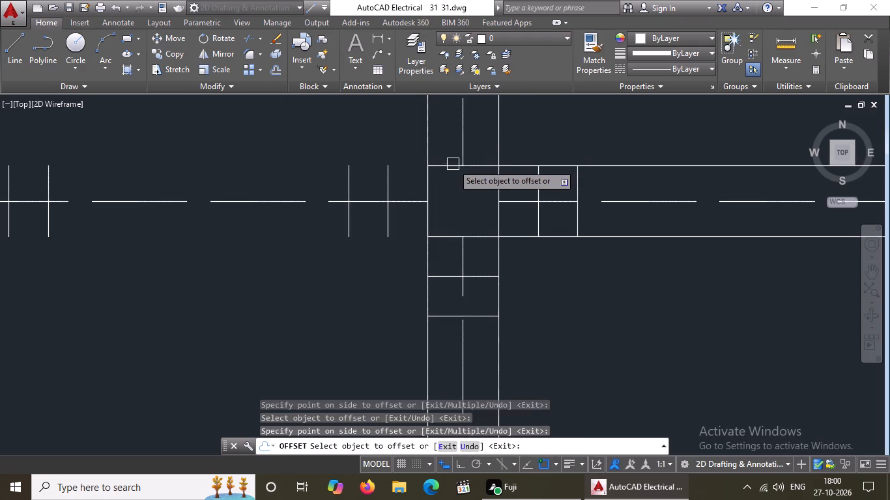
pyautogui.click(452, 166)
pyautogui.click(457, 139)
pyautogui.moveTo(446, 127); pyautogui.dragTo(450, 119)
pyautogui.click(452, 112)
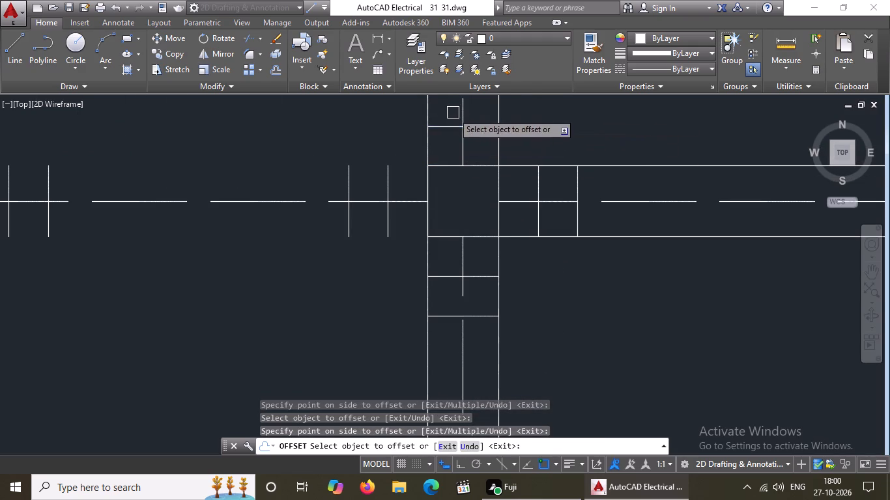
# At the lowest cross wall's east end, offset the eastern interior wall column's right edge outward twice, at 5" spacing.
pyautogui.scroll(-3, 458, 132)
pyautogui.moveTo(507, 174); pyautogui.dragTo(477, 193, button='middle')
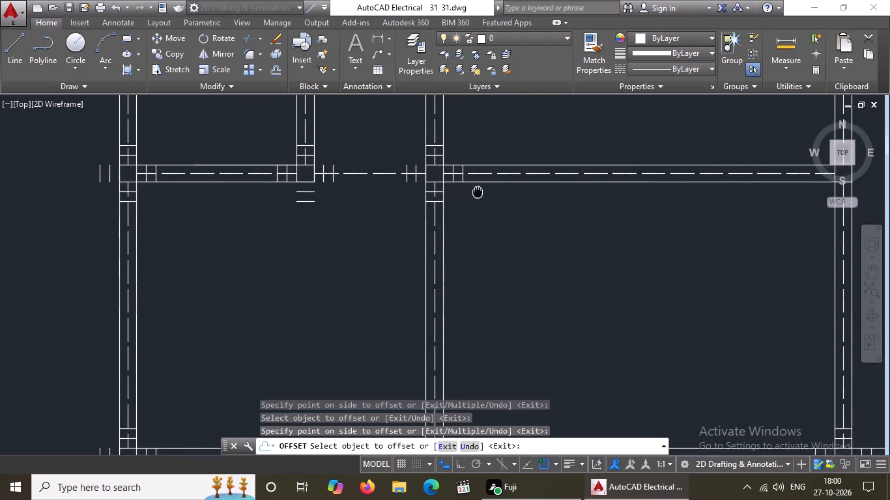
pyautogui.moveTo(477, 193); pyautogui.dragTo(476, 195, button='middle')
pyautogui.scroll(-2, 476, 195)
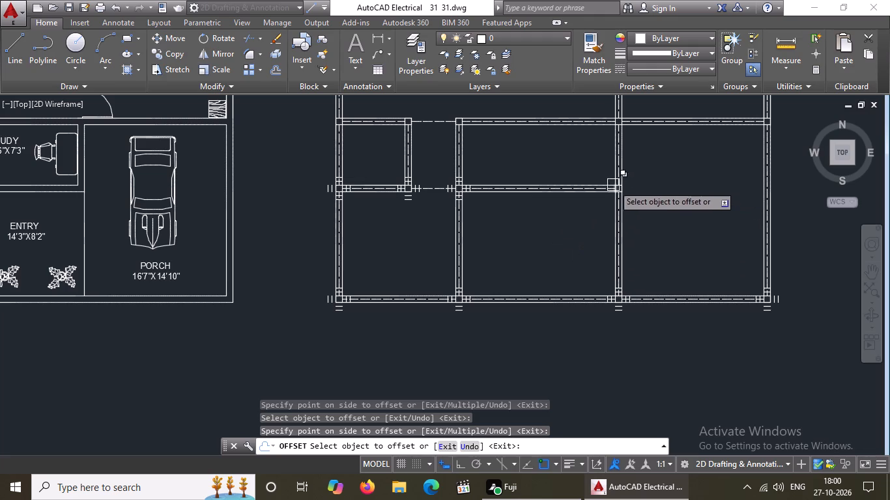
pyautogui.scroll(1, 395, 162)
pyautogui.scroll(-1, 397, 163)
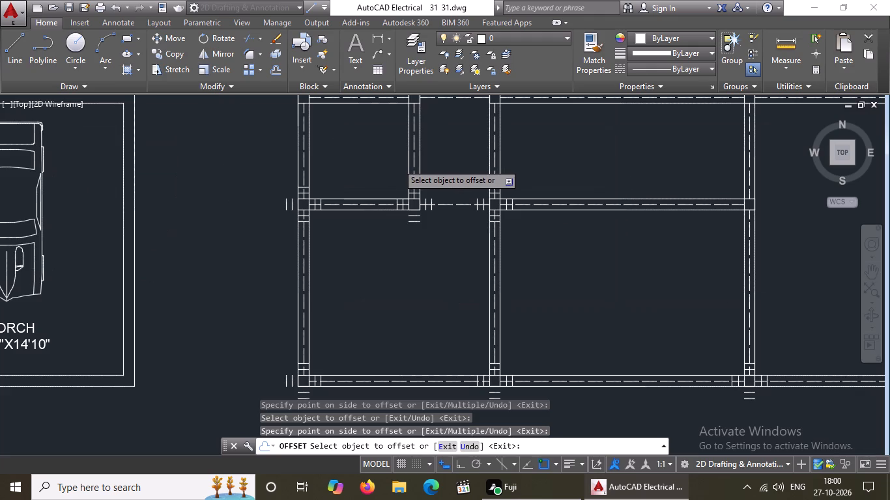
pyautogui.scroll(6, 616, 187)
pyautogui.moveTo(674, 206); pyautogui.dragTo(688, 202)
pyautogui.click(698, 198)
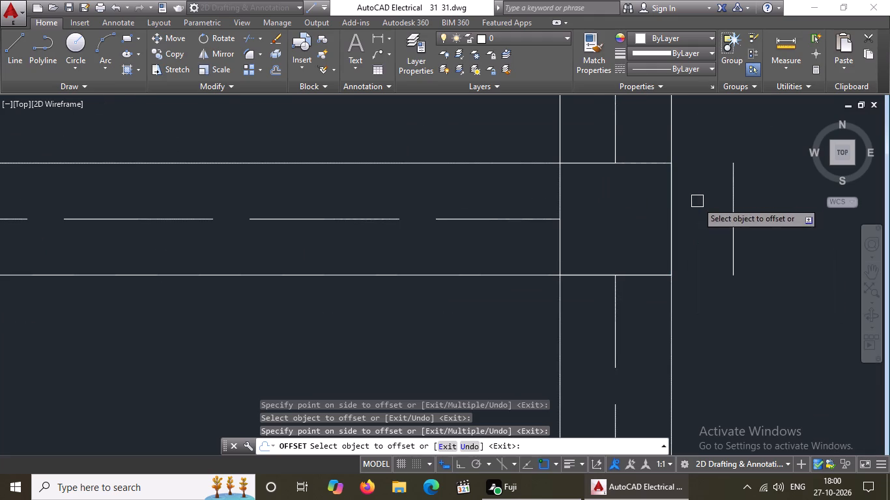
pyautogui.click(729, 216)
pyautogui.click(746, 211)
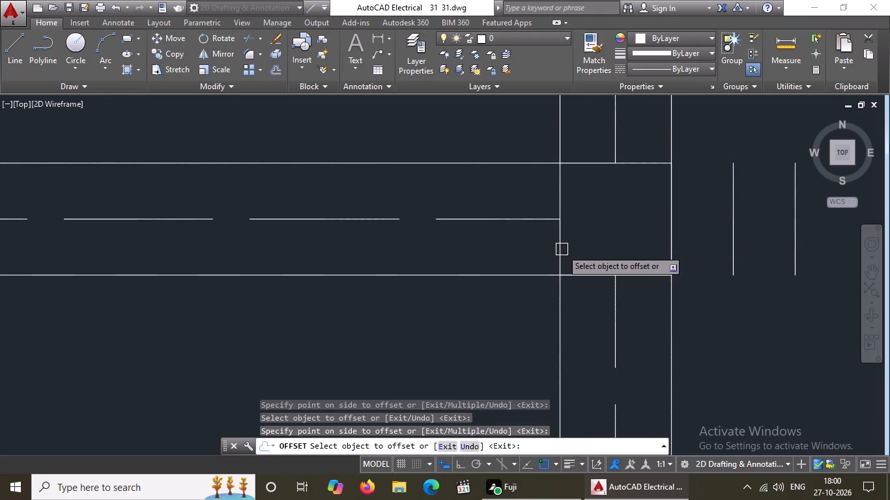
# Offset the same column's left edge twice along the cross wall and its bottom edge downward twice, at 5" spacing.
pyautogui.moveTo(563, 245); pyautogui.dragTo(542, 252)
pyautogui.click(469, 251)
pyautogui.click(495, 240)
pyautogui.click(457, 257)
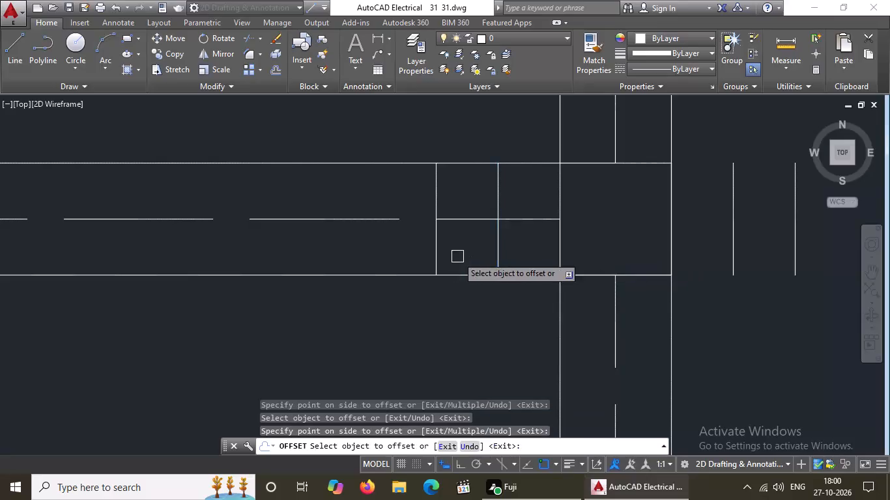
pyautogui.click(574, 277)
pyautogui.click(576, 307)
pyautogui.click(580, 339)
pyautogui.click(590, 385)
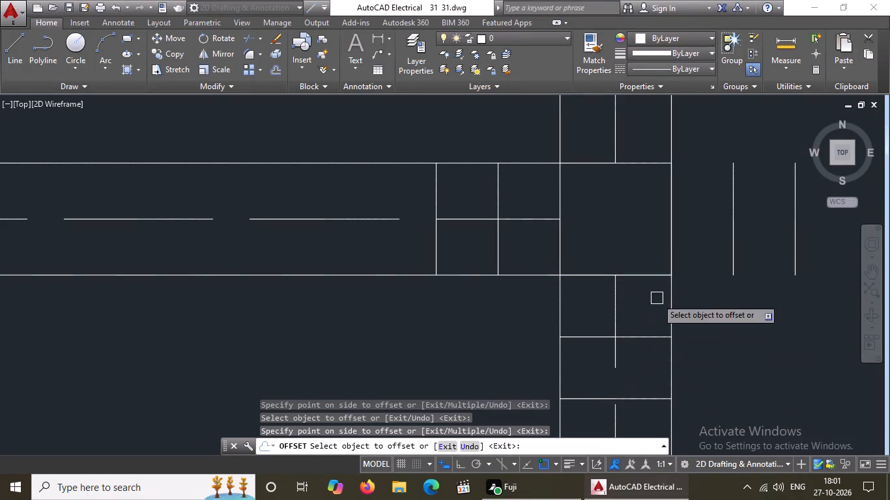
# Offset the same column's top edge upward twice inside the eastern interior wall, at 5" spacing.
pyautogui.moveTo(587, 167); pyautogui.dragTo(590, 155)
pyautogui.click(592, 145)
pyautogui.scroll(-4, 595, 139)
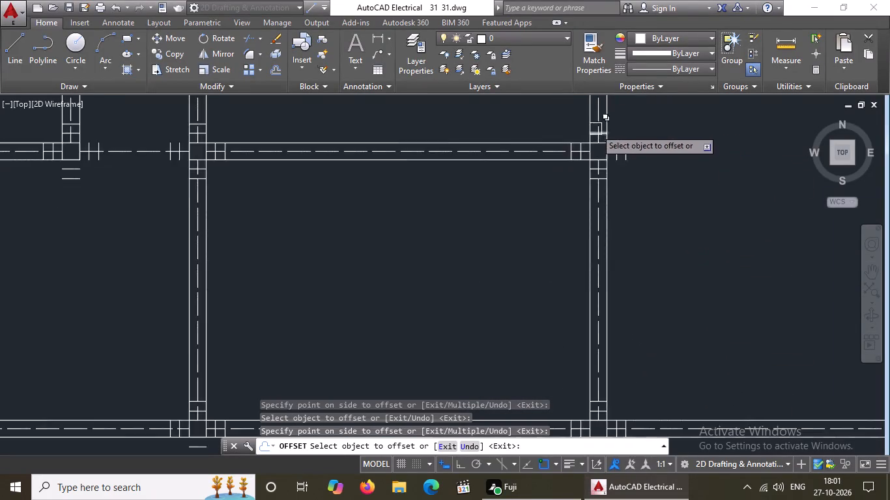
pyautogui.scroll(4, 597, 128)
pyautogui.moveTo(577, 166); pyautogui.dragTo(584, 146)
pyautogui.click(592, 121)
# Offset the right edge of the east exterior wall's column at the next cross wall up outward twice, at 5" spacing.
pyautogui.scroll(-4, 596, 130)
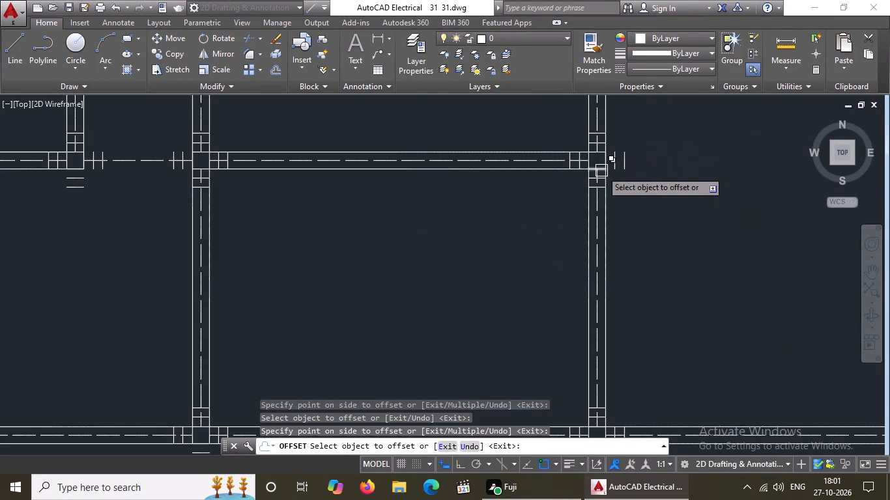
pyautogui.scroll(-2, 599, 245)
pyautogui.moveTo(614, 238); pyautogui.dragTo(586, 303, button='middle')
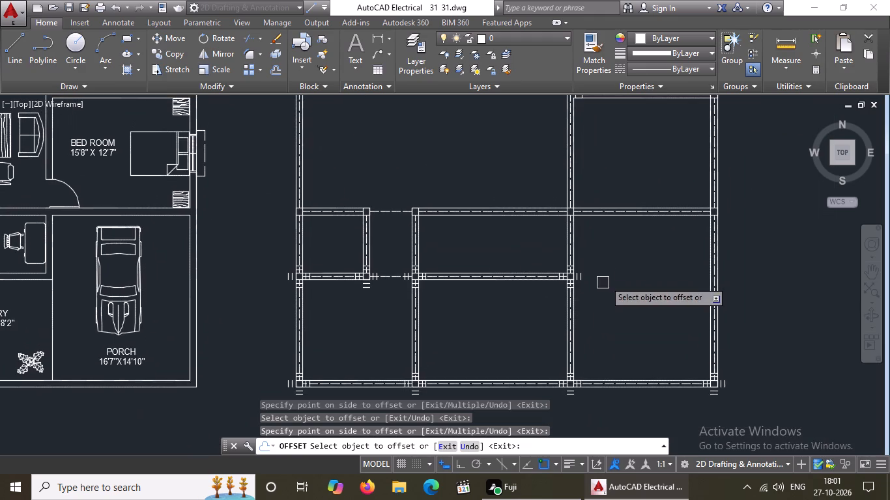
pyautogui.scroll(2, 742, 199)
pyautogui.scroll(1, 683, 231)
pyautogui.moveTo(671, 233); pyautogui.dragTo(680, 230)
pyautogui.click(716, 219)
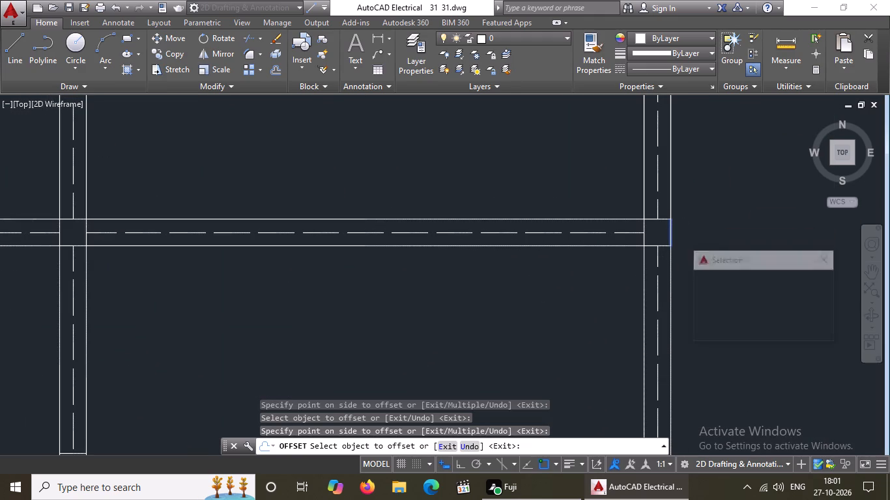
pyautogui.moveTo(684, 236); pyautogui.dragTo(701, 230)
pyautogui.moveTo(749, 221); pyautogui.dragTo(733, 228)
# Offset the same east-wall column's left edge twice along the cross wall and its bottom edge downward twice, at 5" spacing.
pyautogui.scroll(3, 645, 240)
pyautogui.moveTo(637, 235); pyautogui.dragTo(539, 249)
pyautogui.click(546, 245)
pyautogui.moveTo(577, 225); pyautogui.dragTo(563, 230)
pyautogui.moveTo(448, 240); pyautogui.dragTo(469, 237)
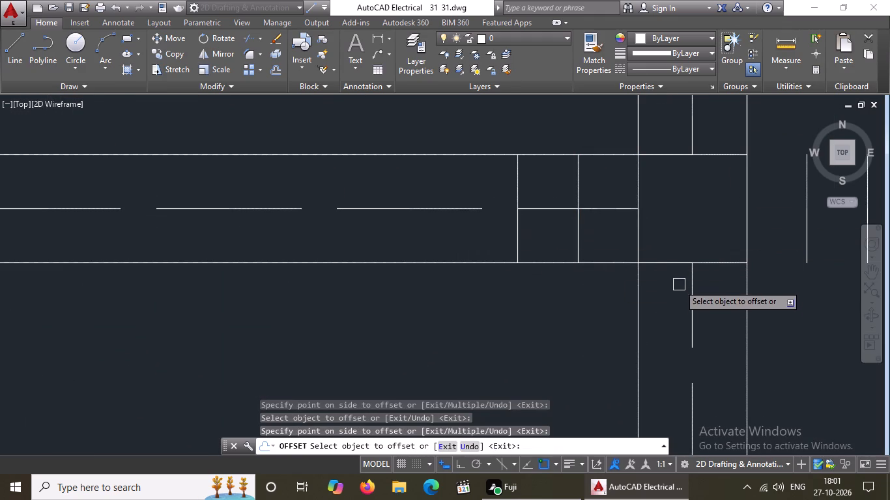
pyautogui.click(674, 264)
pyautogui.click(648, 316)
pyautogui.click(672, 324)
pyautogui.click(666, 377)
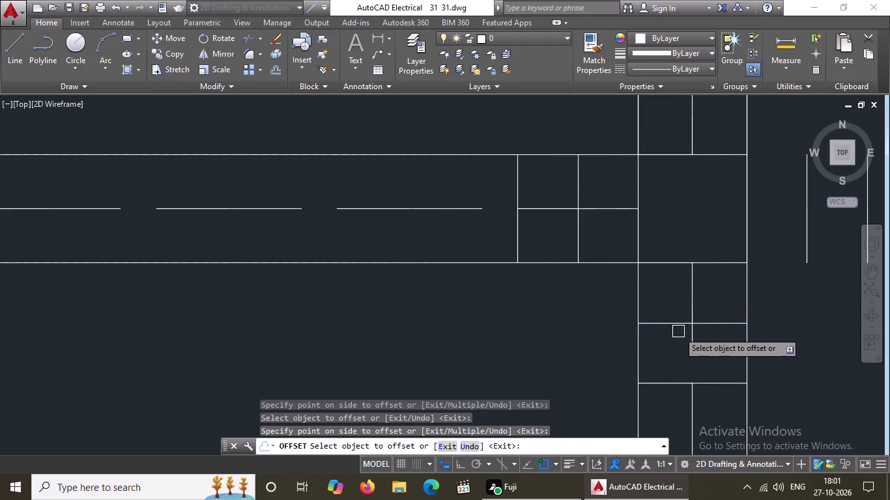
# Offset the same column's top edge upward twice inside the east exterior wall, at 5" spacing.
pyautogui.scroll(-2, 679, 331)
pyautogui.scroll(2, 690, 270)
pyautogui.moveTo(645, 247); pyautogui.dragTo(648, 239)
pyautogui.click(657, 200)
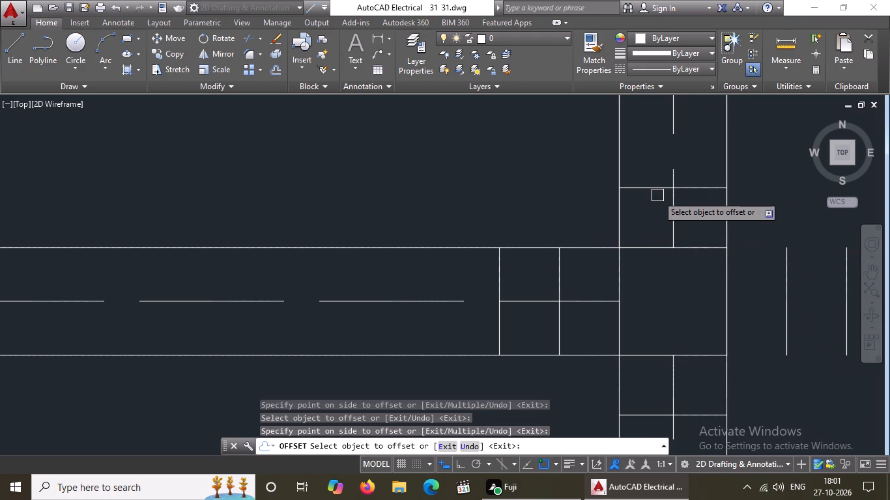
pyautogui.click(655, 186)
pyautogui.click(657, 162)
# Offset the bottom and right edges of the column where the eastern interior wall crosses the same cross wall outward twice each, at 5" spacing.
pyautogui.scroll(-2, 659, 164)
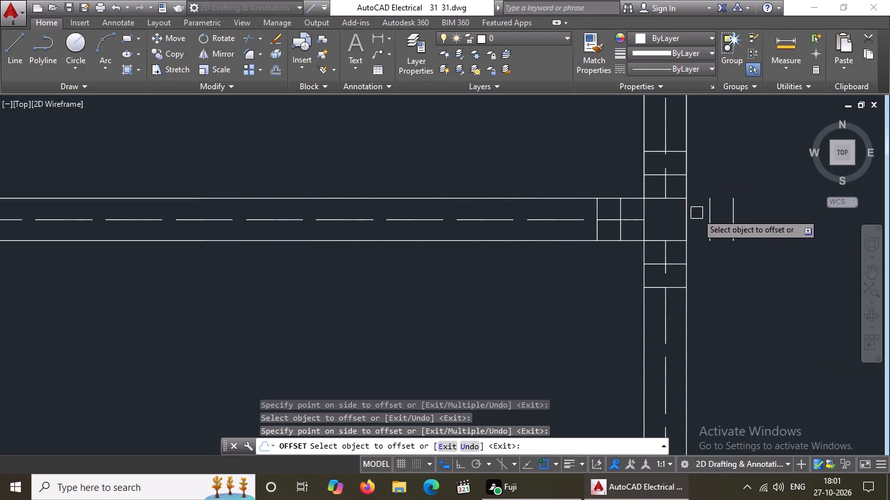
pyautogui.scroll(-2, 635, 228)
pyautogui.scroll(4, 277, 223)
pyautogui.click(315, 249)
pyautogui.click(324, 322)
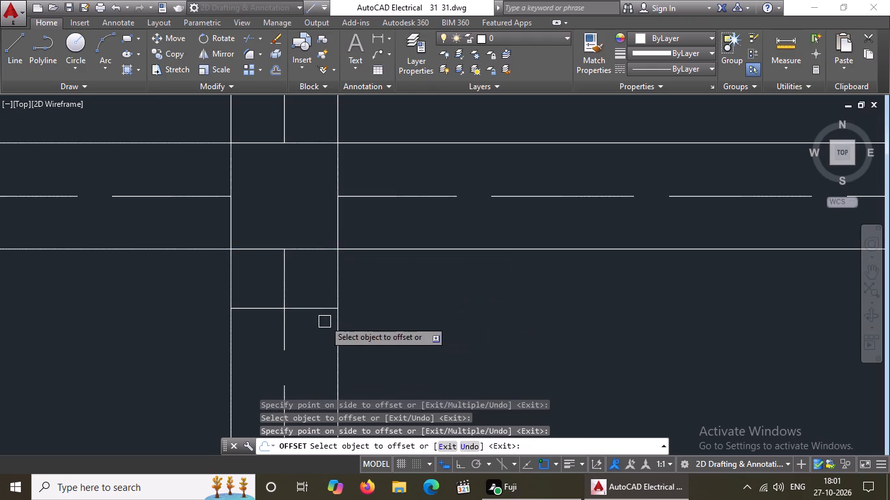
pyautogui.moveTo(324, 310); pyautogui.dragTo(321, 318)
pyautogui.click(309, 344)
pyautogui.moveTo(338, 227); pyautogui.dragTo(387, 221)
pyautogui.click(417, 220)
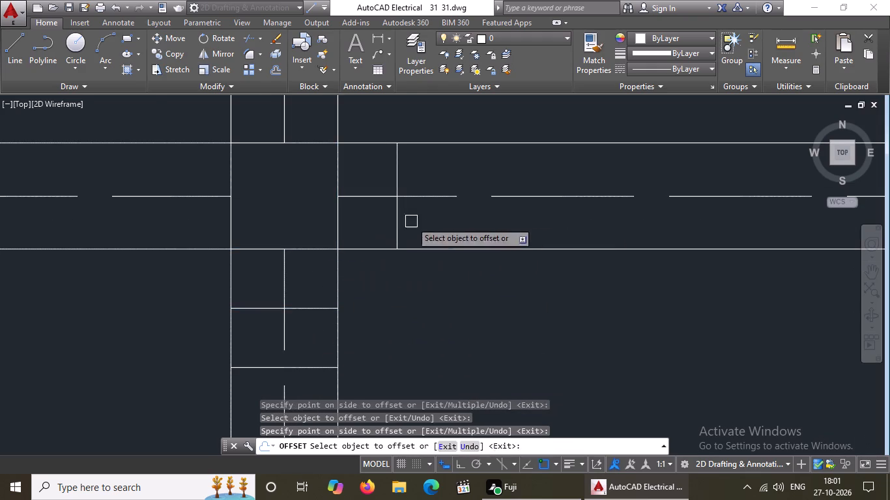
pyautogui.moveTo(399, 227); pyautogui.dragTo(419, 222)
pyautogui.click(499, 218)
# Offset the same junction column's left and top edges outward twice each, at 5" spacing.
pyautogui.click(229, 220)
pyautogui.click(134, 219)
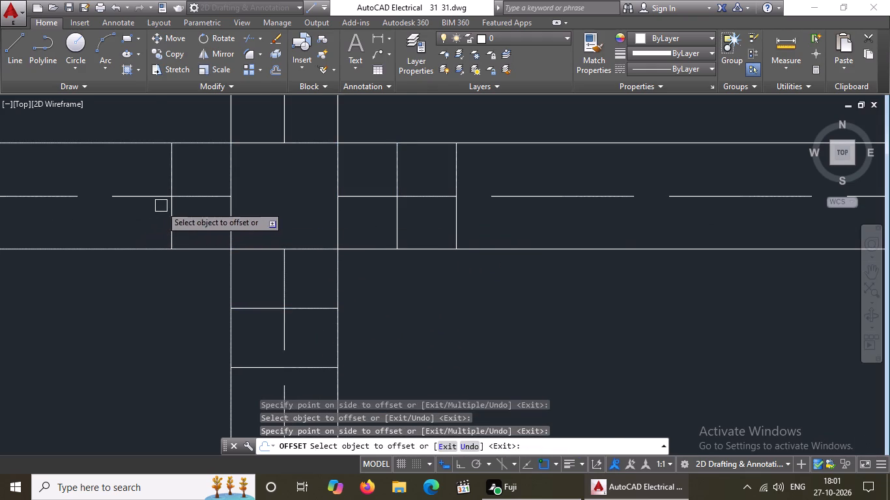
pyautogui.moveTo(171, 217); pyautogui.dragTo(164, 219)
pyautogui.click(126, 233)
pyautogui.scroll(-2, 207, 245)
pyautogui.scroll(1, 224, 207)
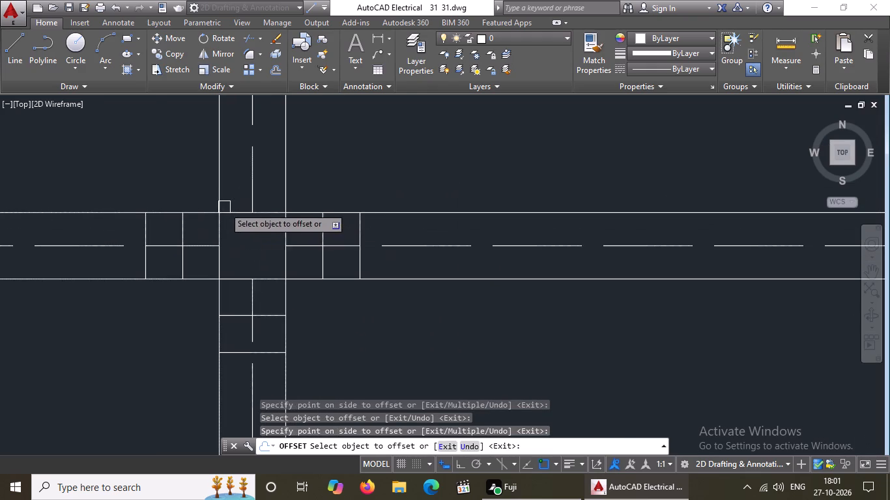
pyautogui.click(238, 214)
pyautogui.click(240, 184)
pyautogui.moveTo(238, 179); pyautogui.dragTo(240, 173)
pyautogui.click(244, 157)
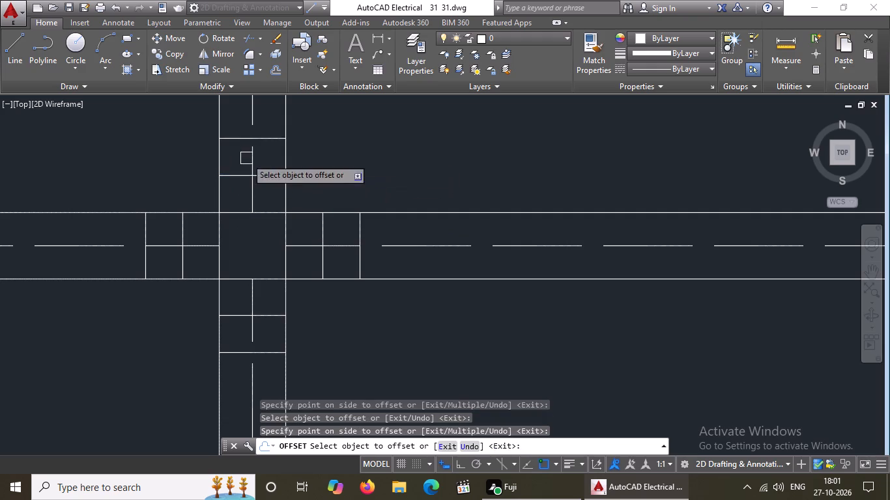
# Offset the top and right edges of the next column west along the cross wall, beside the opening, outward twice each, at 5" spacing.
pyautogui.scroll(-2, 266, 156)
pyautogui.scroll(-3, 319, 206)
pyautogui.scroll(2, 140, 208)
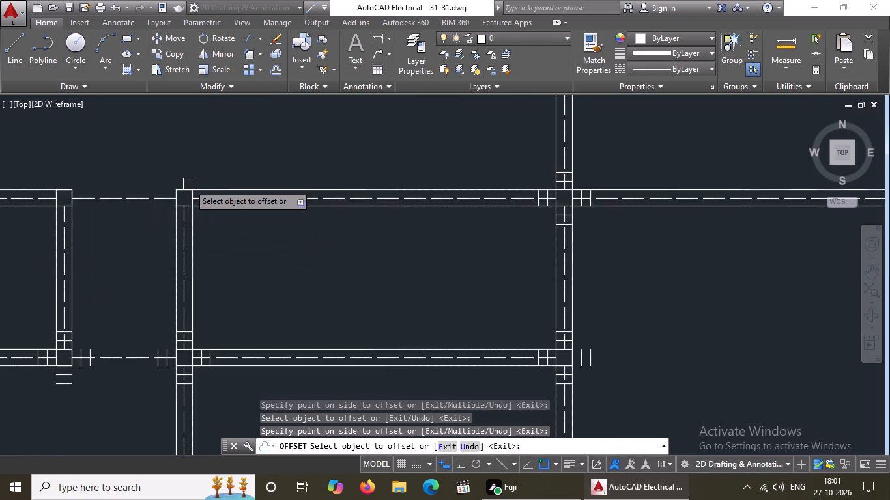
pyautogui.scroll(3, 190, 184)
pyautogui.click(173, 211)
pyautogui.click(181, 186)
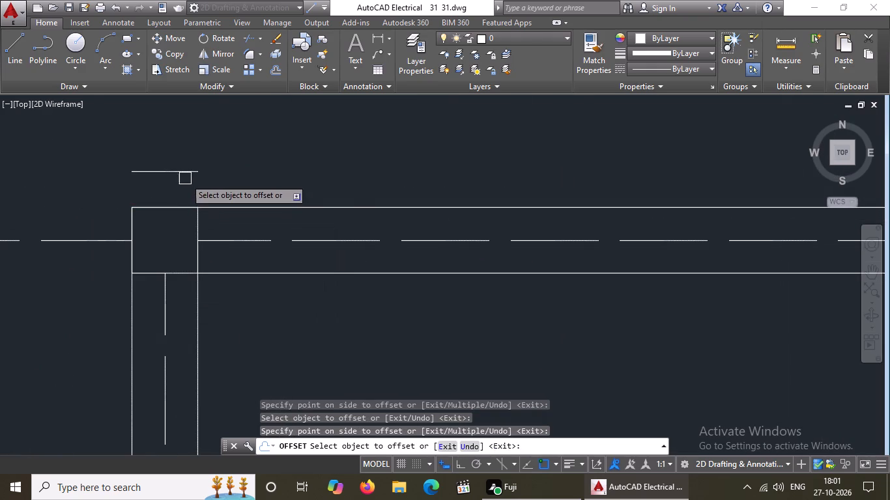
pyautogui.moveTo(186, 174); pyautogui.dragTo(190, 161)
pyautogui.click(202, 139)
pyautogui.click(198, 257)
pyautogui.click(274, 256)
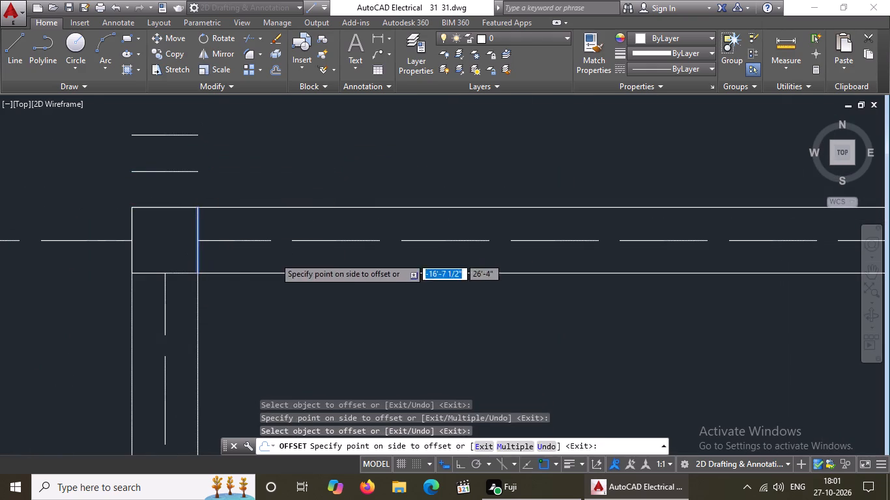
pyautogui.moveTo(233, 262); pyautogui.dragTo(251, 258)
pyautogui.click(298, 250)
# Offset the same column's bottom edge twice inside the wall and its left edge twice into the opening, at 5" spacing.
pyautogui.click(185, 272)
pyautogui.click(187, 313)
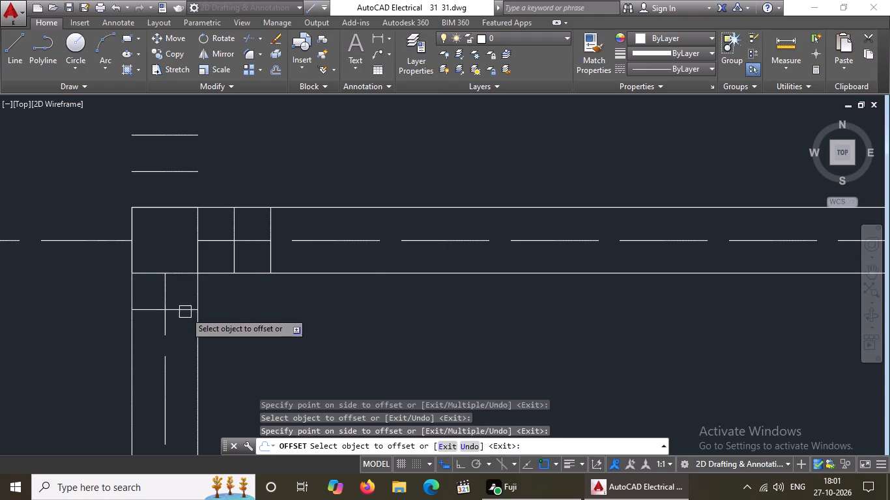
pyautogui.click(184, 309)
pyautogui.click(184, 357)
pyautogui.click(134, 259)
pyautogui.click(103, 277)
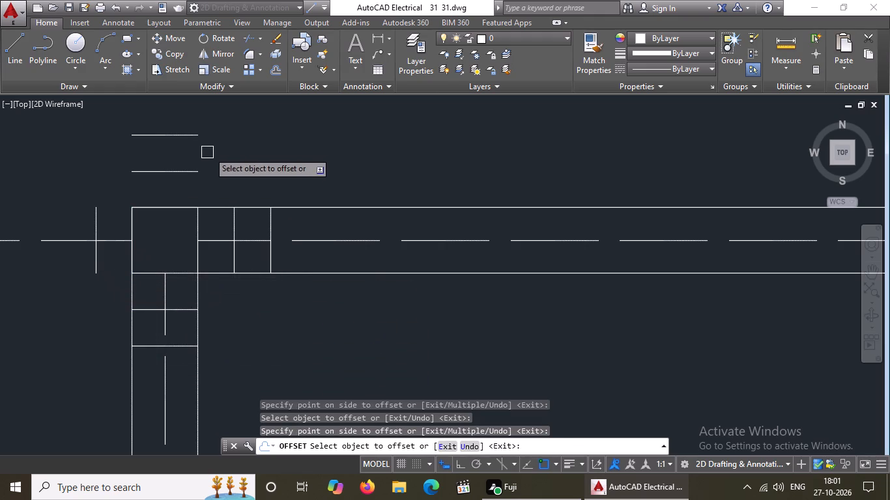
pyautogui.click(100, 256)
pyautogui.click(66, 260)
# Offset the right and bottom edges of the column at the small western room's upper-right corner outward twice each, at 5" spacing.
pyautogui.scroll(-2, 168, 243)
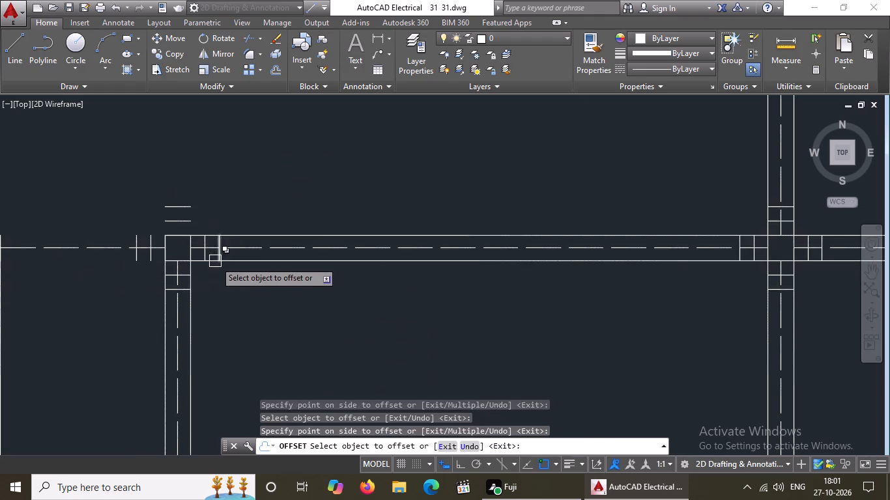
pyautogui.scroll(-3, 215, 261)
pyautogui.scroll(3, 129, 273)
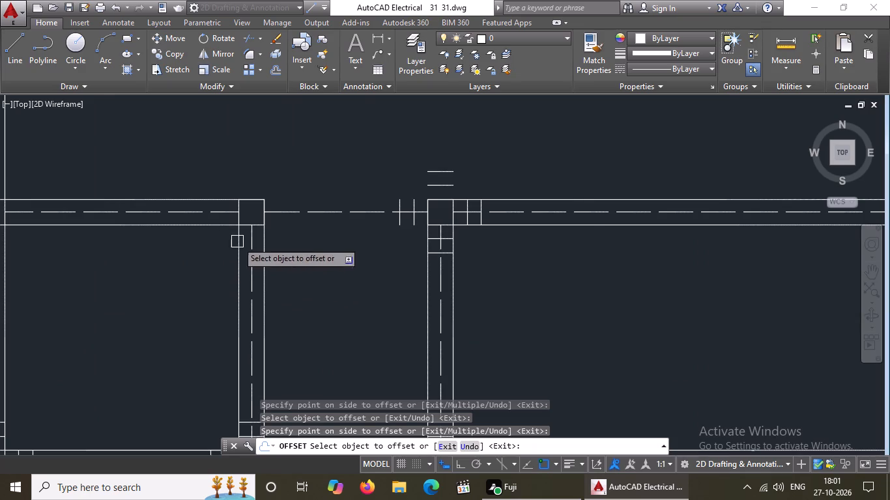
pyautogui.scroll(2, 273, 215)
pyautogui.moveTo(248, 225); pyautogui.dragTo(256, 225)
pyautogui.click(285, 230)
pyautogui.click(284, 226)
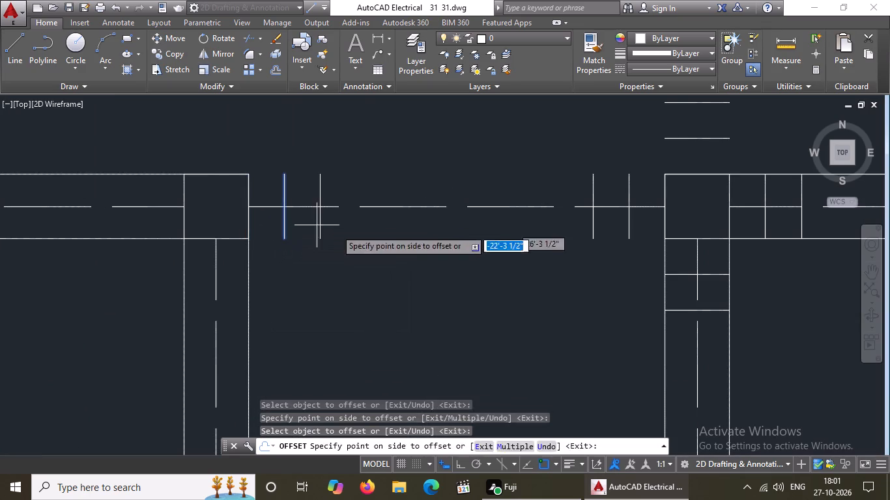
pyautogui.click(350, 232)
pyautogui.click(241, 237)
pyautogui.click(241, 281)
pyautogui.click(240, 273)
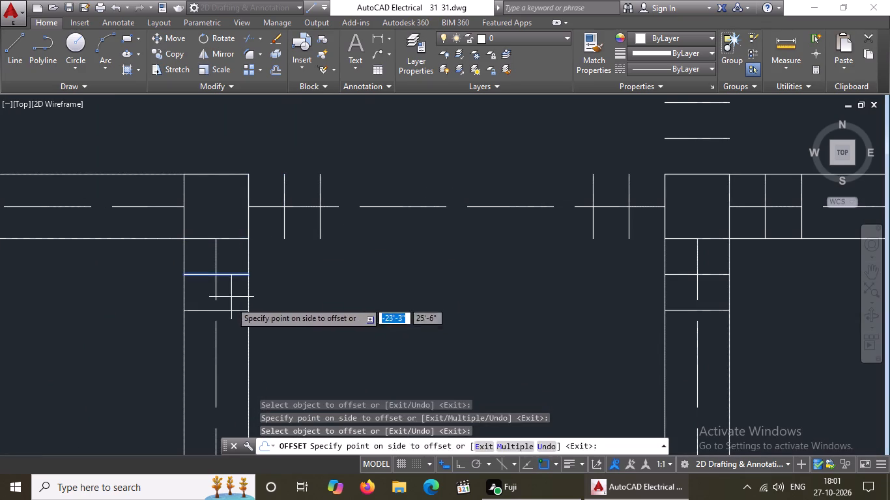
pyautogui.click(227, 325)
# Offset the same corner column's top and left edges outward twice each, at 5" spacing.
pyautogui.click(226, 169)
pyautogui.click(234, 150)
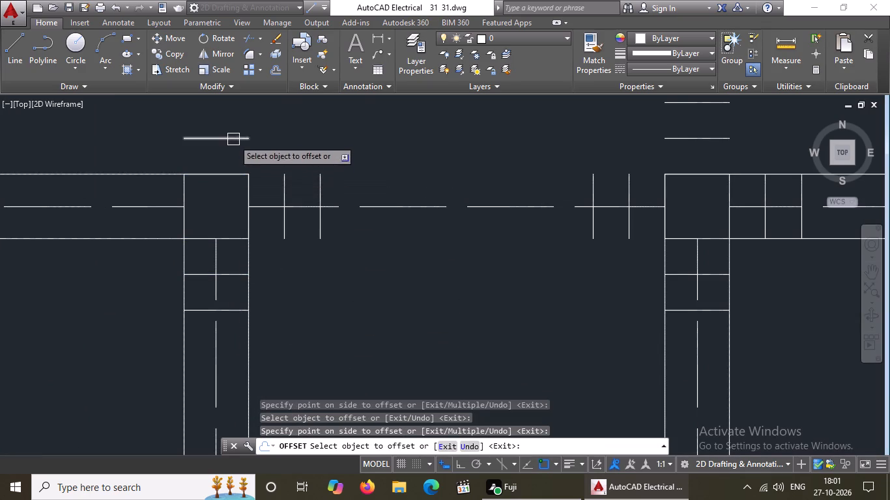
pyautogui.moveTo(233, 139); pyautogui.dragTo(237, 128)
pyautogui.click(243, 108)
pyautogui.click(184, 223)
pyautogui.click(150, 223)
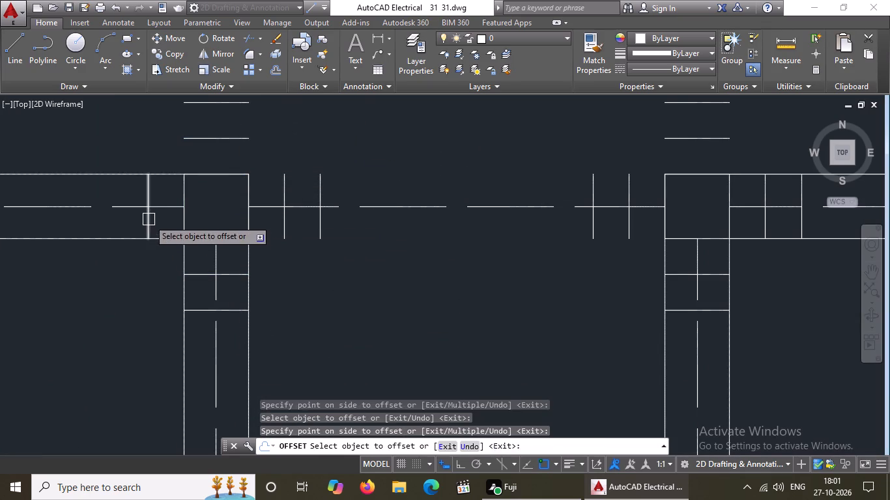
pyautogui.click(149, 219)
pyautogui.click(108, 225)
# Offset the left and bottom edges of the west exterior wall's column at the small room's upper-left corner outward twice each, at 5" spacing.
pyautogui.scroll(-4, 242, 234)
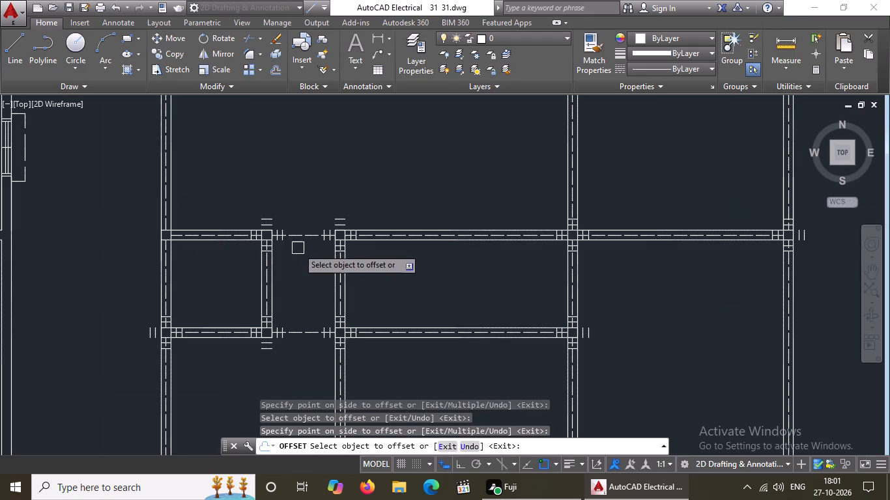
pyautogui.scroll(5, 145, 253)
pyautogui.click(180, 186)
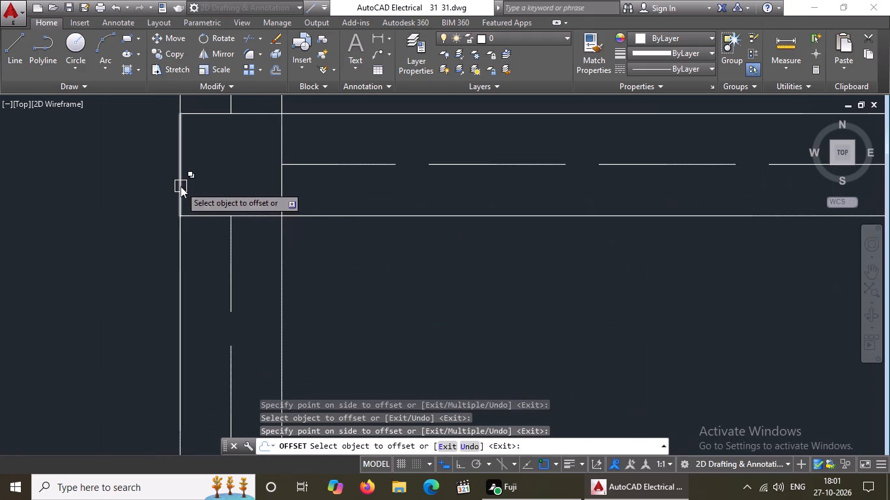
pyautogui.click(121, 205)
pyautogui.click(123, 186)
pyautogui.click(87, 192)
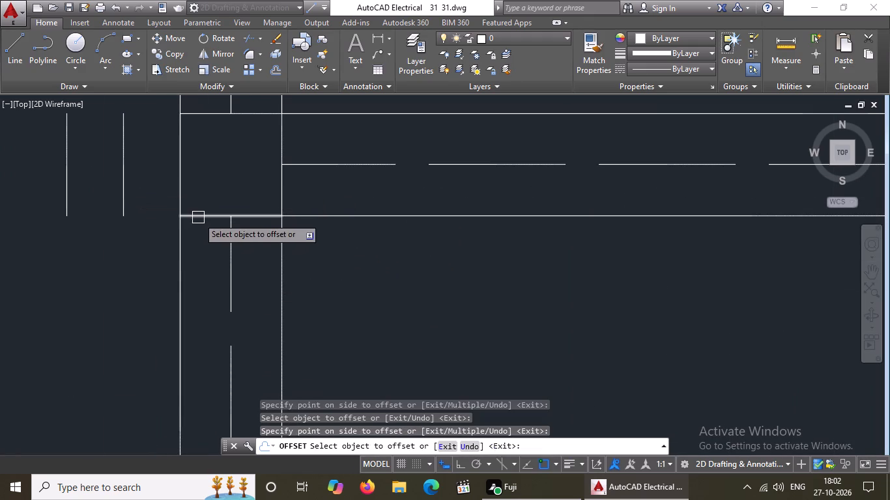
pyautogui.click(199, 217)
pyautogui.click(189, 277)
pyautogui.click(198, 272)
pyautogui.click(197, 331)
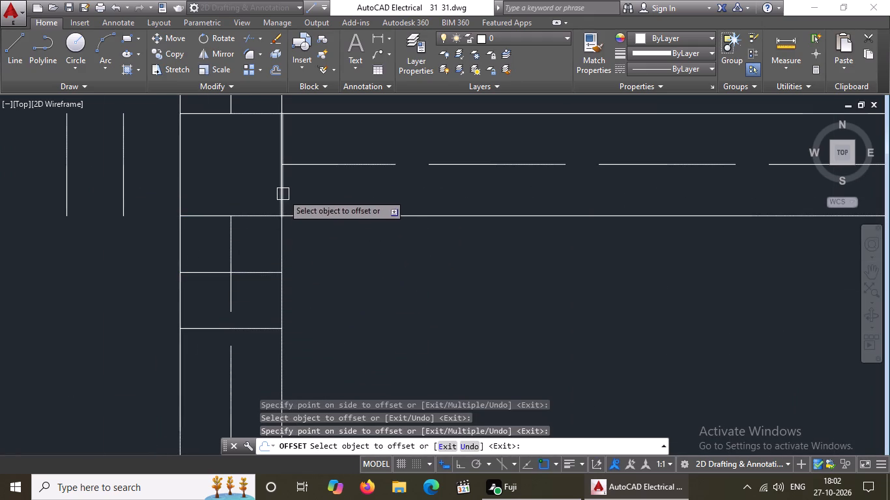
# Offset the same west-wall column's right edge twice along the cross wall and its top edge upward twice, at 5" spacing.
pyautogui.moveTo(283, 193); pyautogui.dragTo(300, 194)
pyautogui.click(373, 208)
pyautogui.moveTo(341, 191); pyautogui.dragTo(371, 193)
pyautogui.click(410, 203)
pyautogui.scroll(-2, 408, 206)
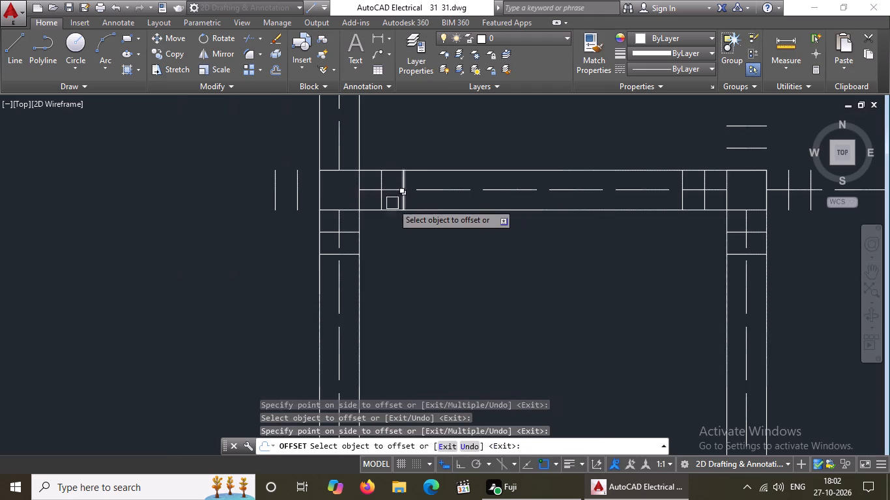
pyautogui.scroll(2, 308, 169)
pyautogui.click(346, 173)
pyautogui.click(353, 139)
pyautogui.scroll(-2, 352, 141)
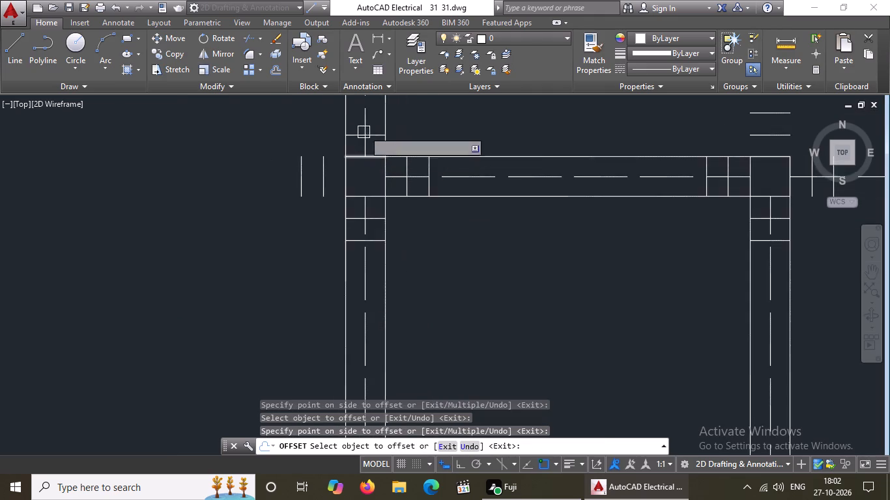
pyautogui.scroll(2, 363, 118)
pyautogui.click(334, 161)
pyautogui.click(345, 135)
# Offset the right edge of the east exterior wall's column at the next cross wall up outward twice, at 5" spacing.
pyautogui.scroll(-4, 347, 152)
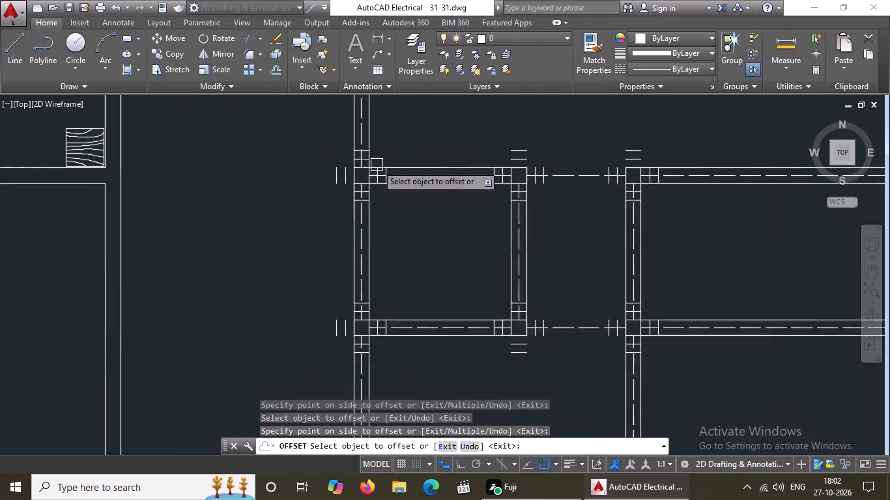
pyautogui.scroll(-1, 377, 165)
pyautogui.moveTo(407, 152); pyautogui.dragTo(361, 245, button='middle')
pyautogui.scroll(1, 360, 248)
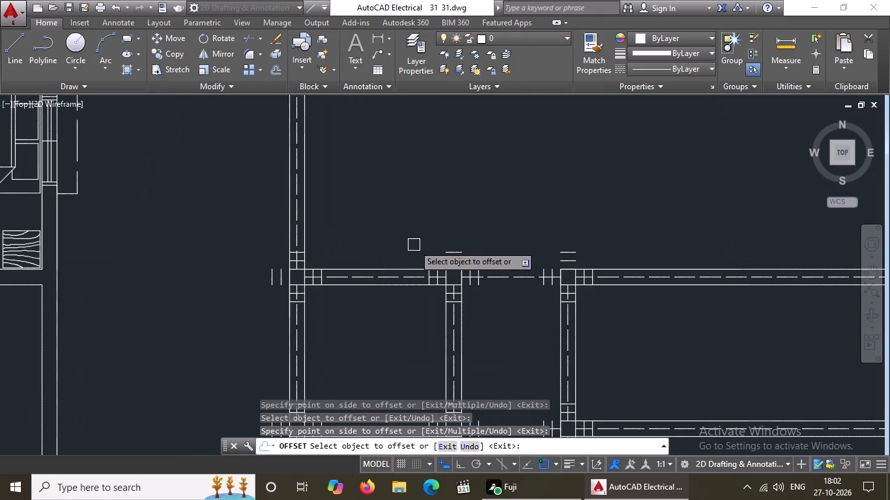
pyautogui.scroll(-3, 418, 245)
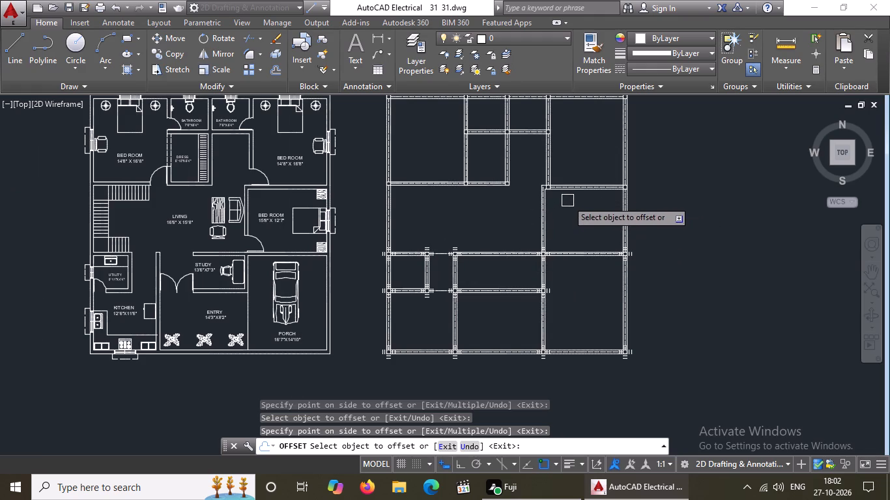
pyautogui.scroll(3, 575, 195)
pyautogui.scroll(-1, 628, 175)
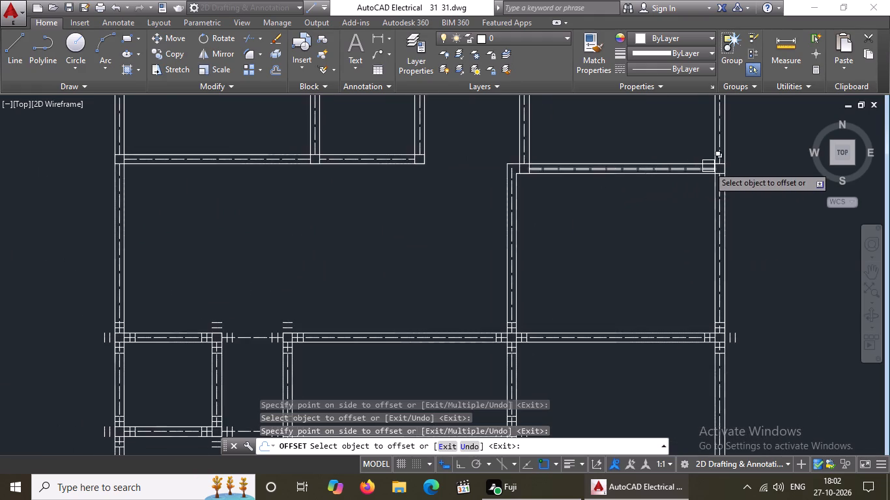
pyautogui.scroll(4, 709, 165)
pyautogui.click(779, 187)
pyautogui.click(784, 194)
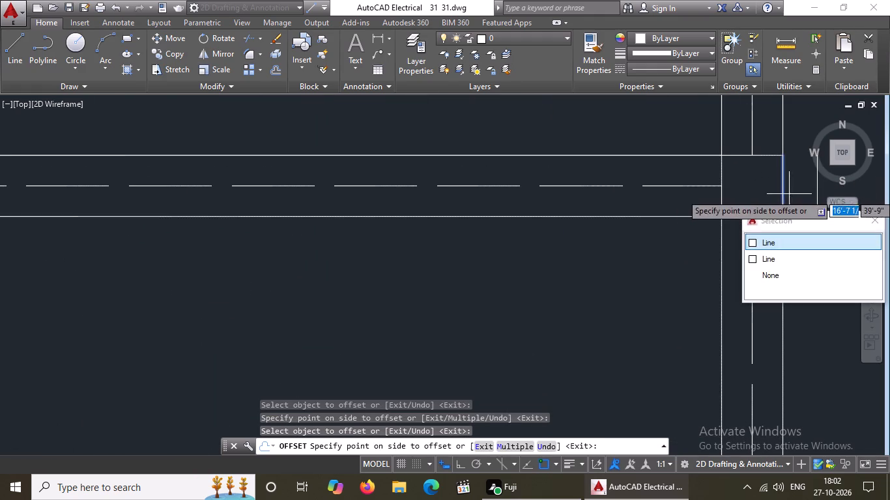
pyautogui.scroll(-3, 739, 203)
pyautogui.click(770, 201)
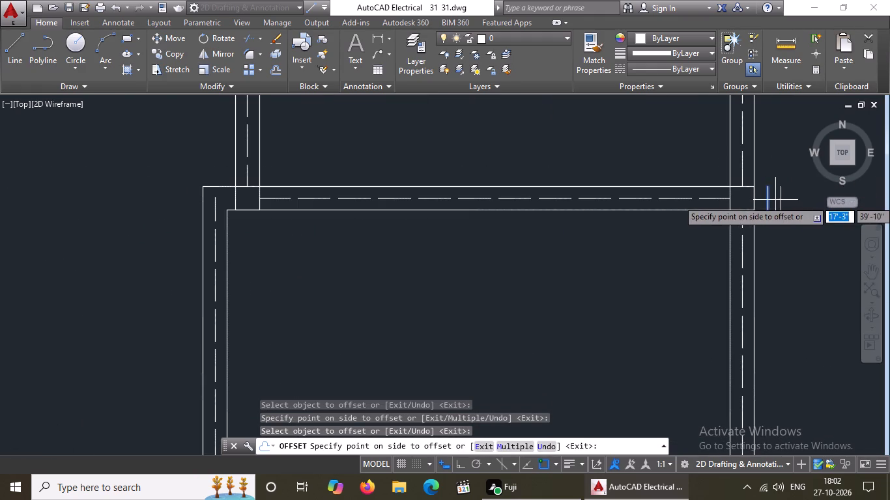
pyautogui.click(784, 197)
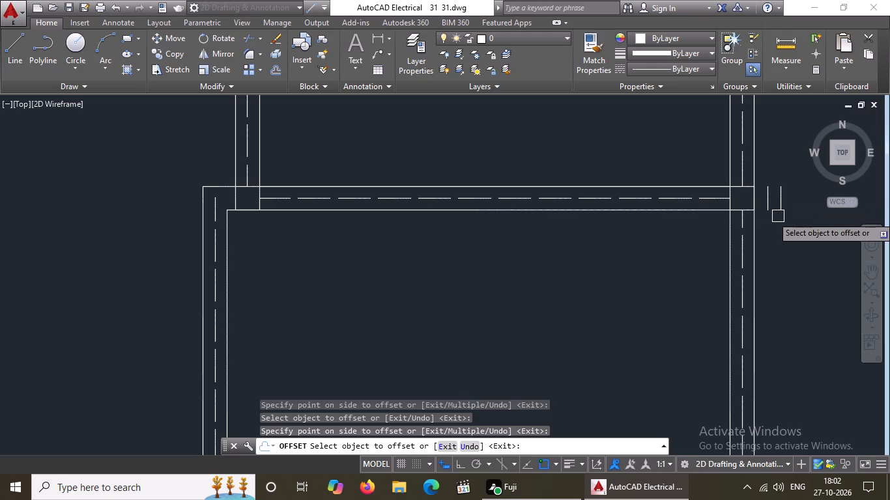
# Offset the same east-wall column's bottom edge downward twice and its left edge twice along the cross wall, at 5" spacing.
pyautogui.scroll(3, 784, 176)
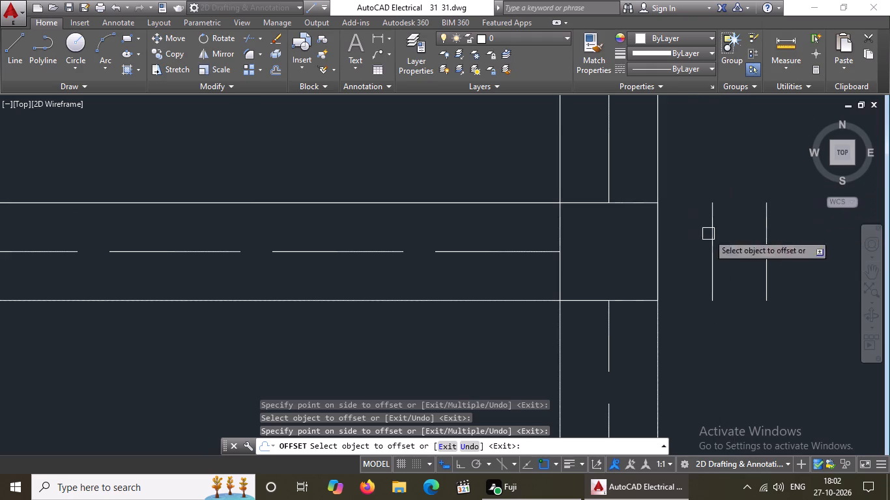
pyautogui.click(633, 299)
pyautogui.click(631, 344)
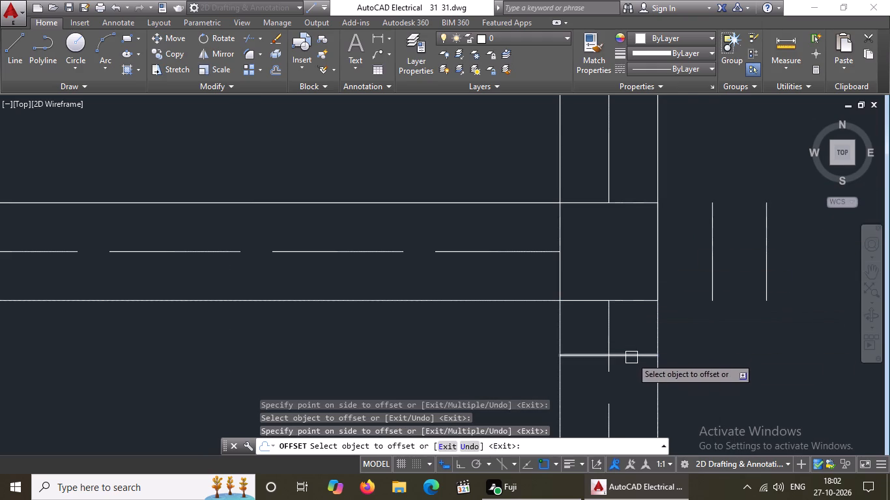
pyautogui.click(631, 357)
pyautogui.click(631, 395)
pyautogui.click(564, 279)
pyautogui.click(496, 283)
pyautogui.moveTo(507, 277); pyautogui.dragTo(499, 280)
pyautogui.moveTo(452, 283); pyautogui.dragTo(485, 270)
# Offset the same column's top edge upward twice inside the east exterior wall, at 5" spacing.
pyautogui.moveTo(582, 201); pyautogui.dragTo(582, 192)
pyautogui.click(588, 163)
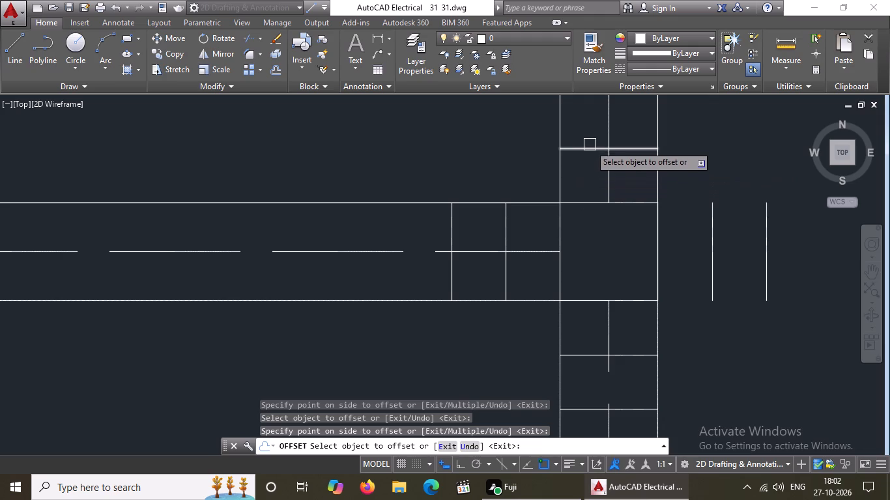
pyautogui.moveTo(589, 152); pyautogui.dragTo(590, 145)
pyautogui.click(596, 123)
pyautogui.scroll(-2, 601, 186)
pyautogui.scroll(-2, 595, 247)
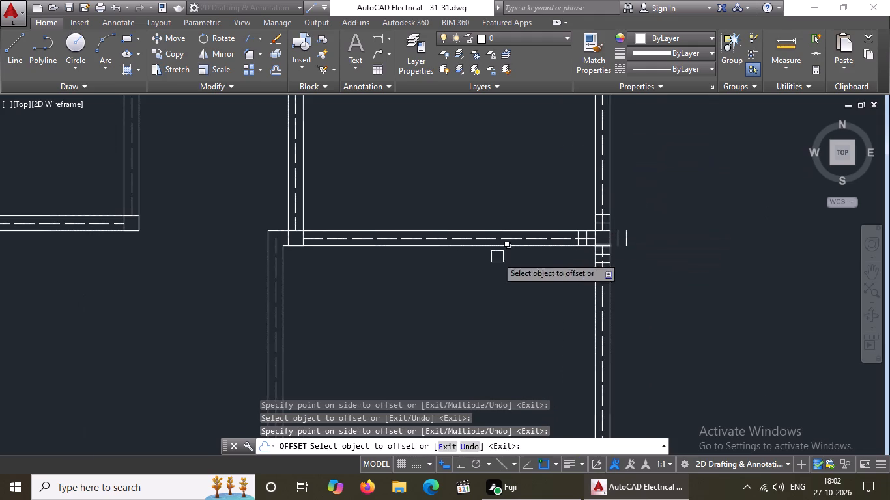
pyautogui.scroll(-2, 370, 235)
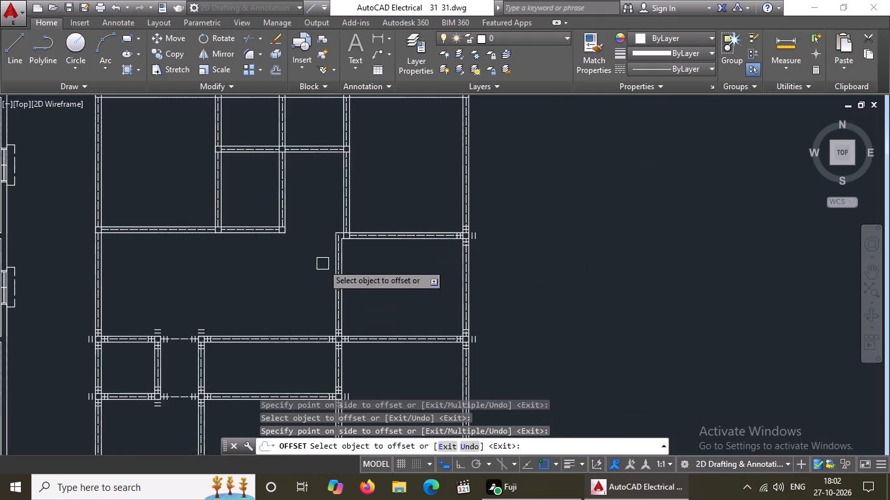
# Offset the bottom edge of the column near that cross wall's west end downward twice and its right edge twice along the wall, at 5" spacing.
pyautogui.scroll(4, 334, 236)
pyautogui.click(368, 269)
pyautogui.click(375, 300)
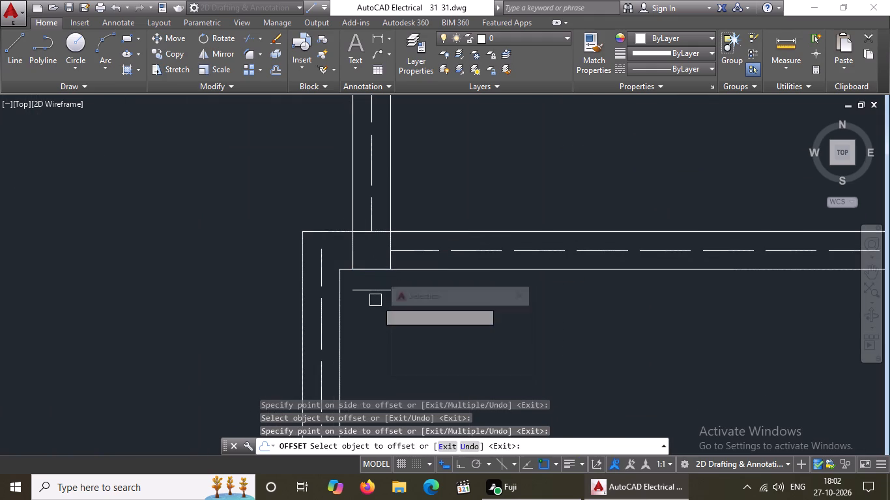
pyautogui.click(379, 292)
pyautogui.click(377, 324)
pyautogui.scroll(2, 397, 263)
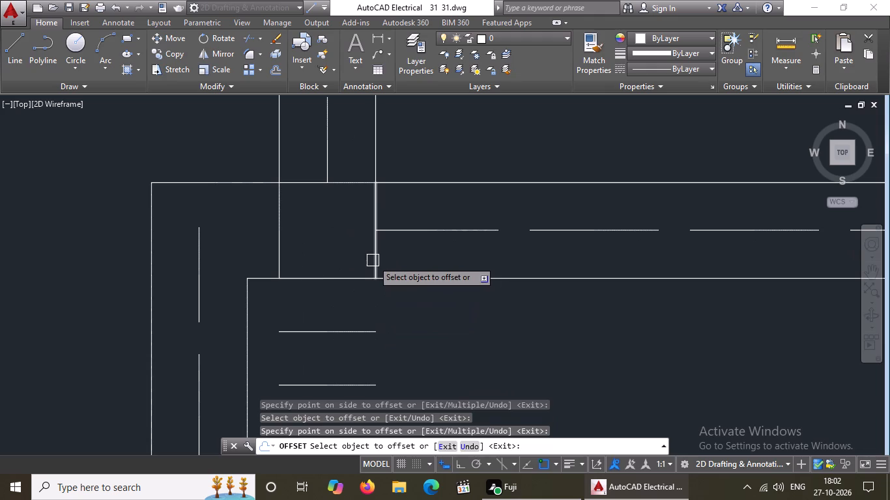
pyautogui.moveTo(373, 260); pyautogui.dragTo(379, 258)
pyautogui.click(479, 260)
pyautogui.moveTo(428, 259); pyautogui.dragTo(437, 258)
pyautogui.click(495, 256)
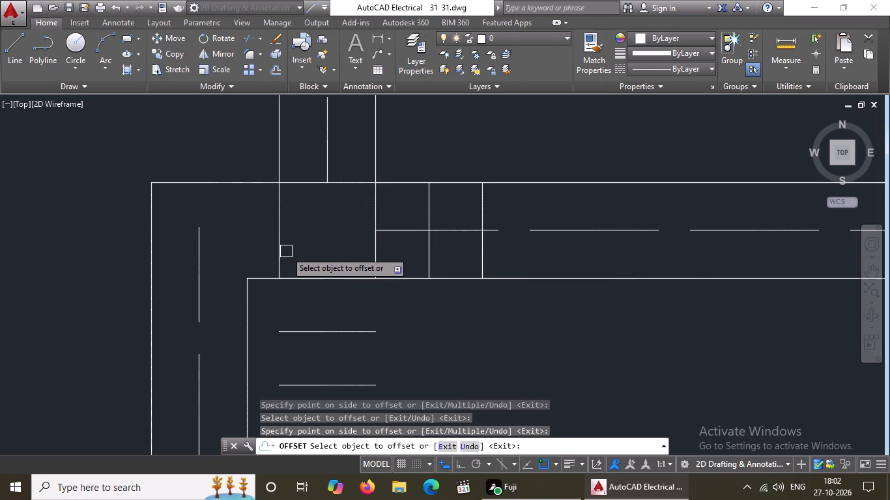
# Offset the same column's left edge westward twice and its top edge upward twice inside the vertical wall, at 5" spacing.
pyautogui.click(280, 253)
pyautogui.click(265, 253)
pyautogui.click(227, 243)
pyautogui.click(167, 237)
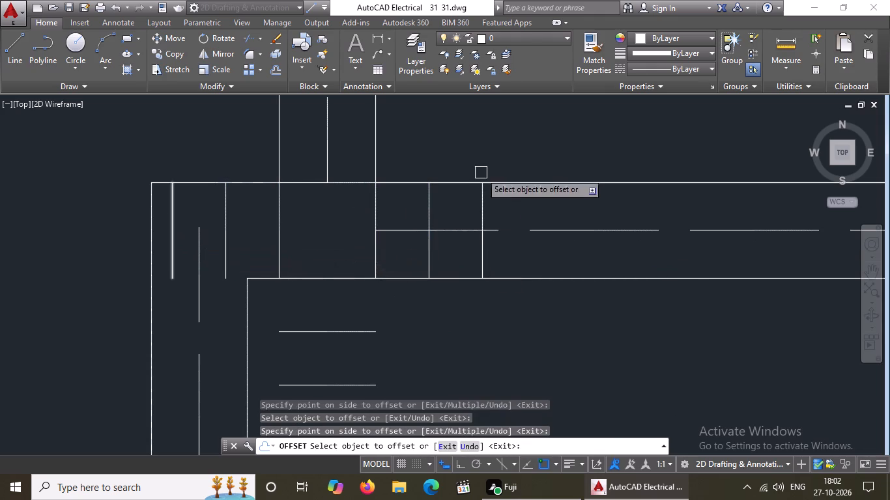
pyautogui.click(363, 184)
pyautogui.click(362, 151)
pyautogui.click(366, 128)
pyautogui.click(366, 112)
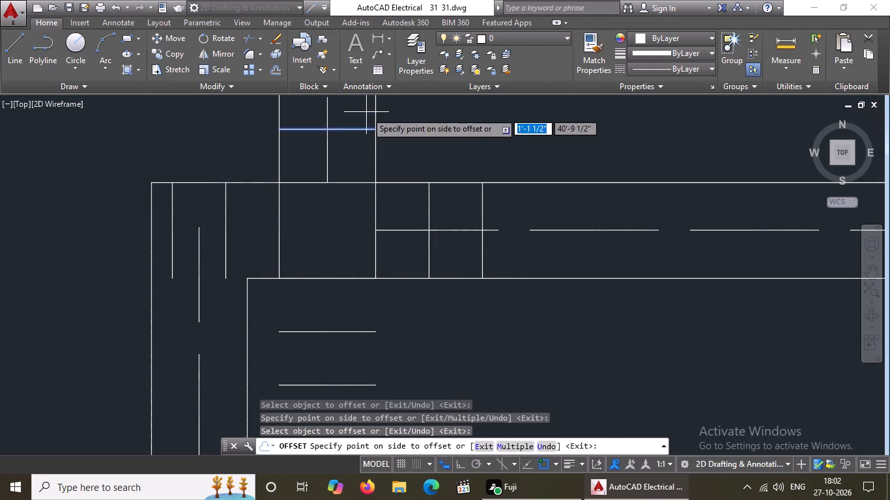
# Offset the bottom edge downward twice and right edge outward twice at the column on the western cross wall's free east end, at 5" spacing.
pyautogui.scroll(-4, 374, 161)
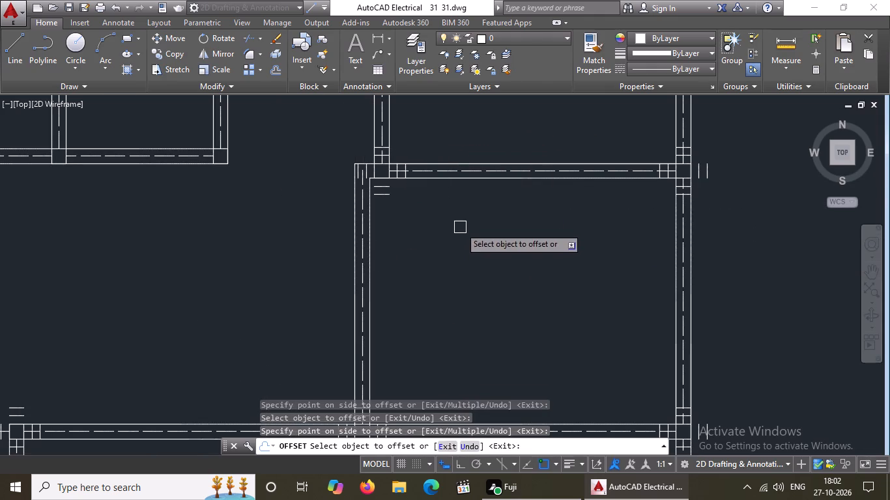
pyautogui.moveTo(460, 227); pyautogui.dragTo(491, 317, button='middle')
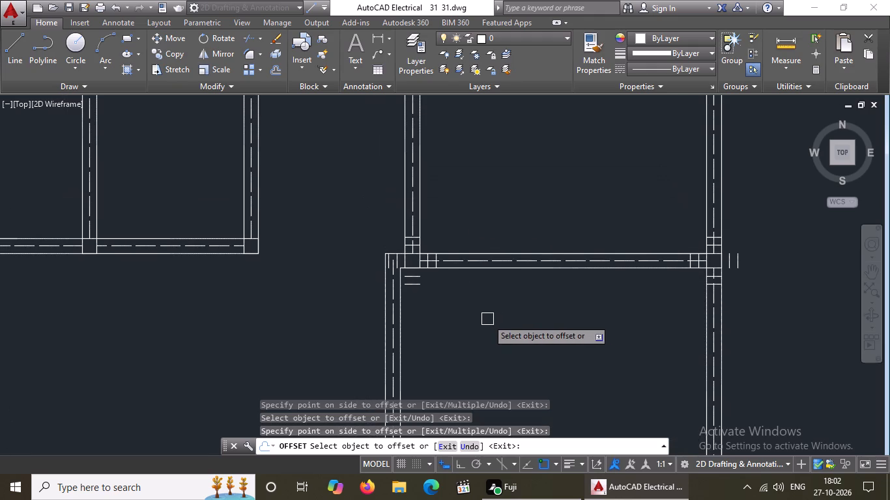
pyautogui.scroll(1, 240, 229)
pyautogui.scroll(-2, 248, 235)
pyautogui.moveTo(251, 271); pyautogui.dragTo(381, 311, button='middle')
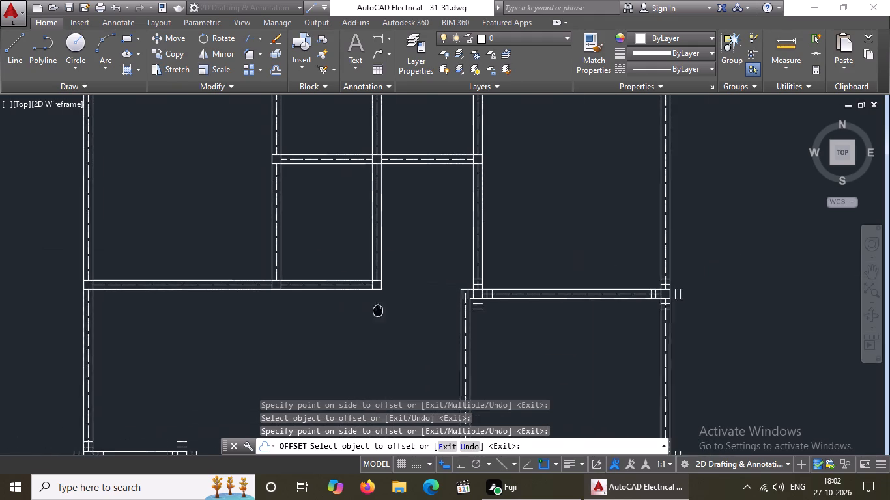
pyautogui.moveTo(381, 311); pyautogui.dragTo(384, 311, button='middle')
pyautogui.scroll(3, 372, 298)
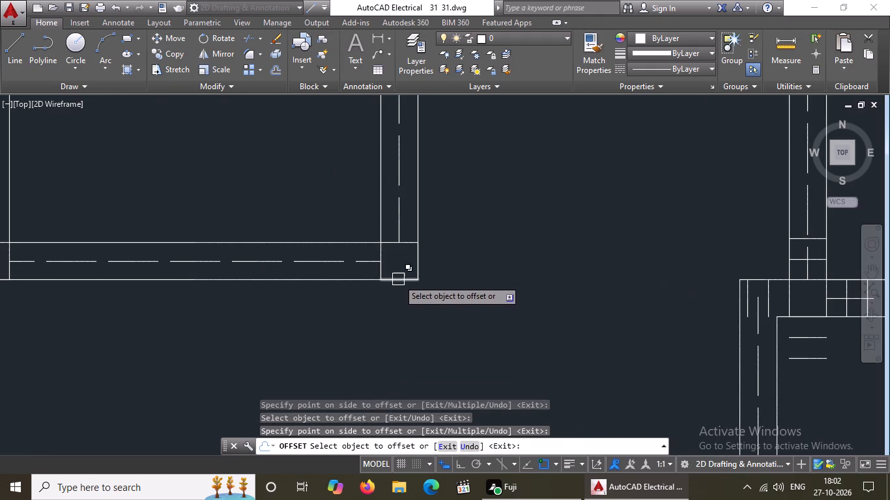
pyautogui.click(398, 279)
pyautogui.click(396, 325)
pyautogui.click(400, 301)
pyautogui.click(396, 341)
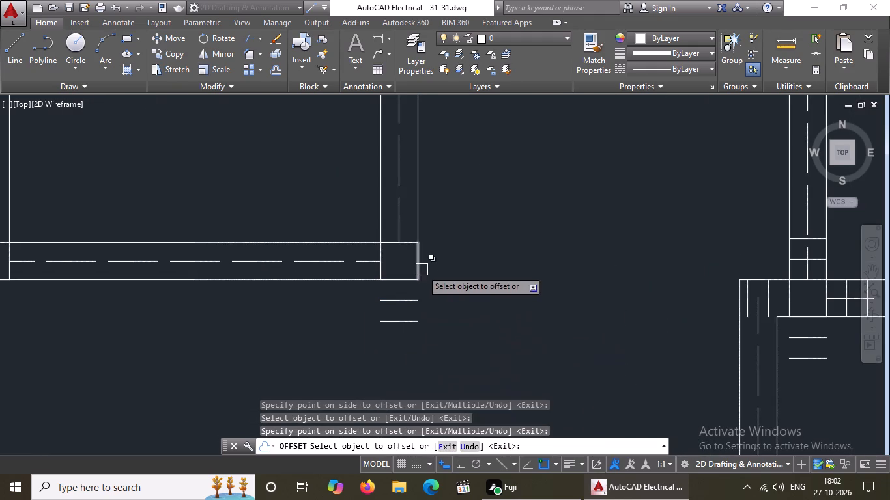
pyautogui.moveTo(422, 268); pyautogui.dragTo(444, 260)
pyautogui.click(466, 257)
pyautogui.scroll(2, 389, 267)
pyautogui.moveTo(504, 245); pyautogui.dragTo(521, 245)
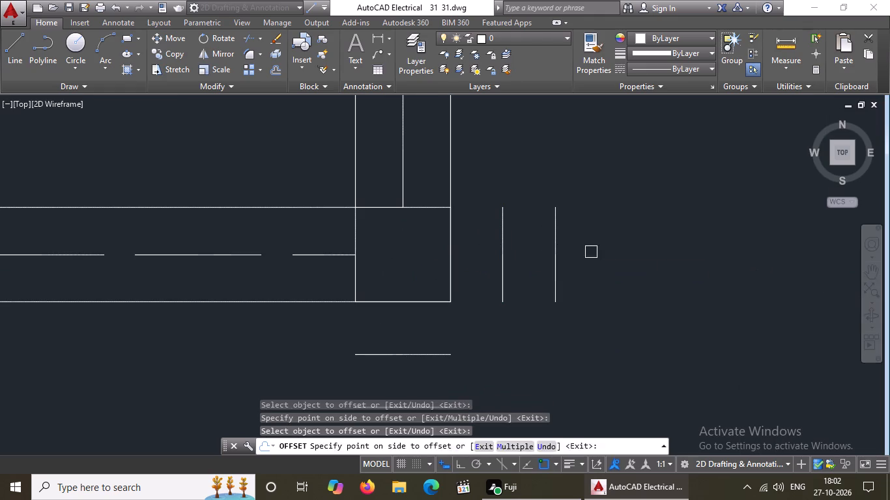
pyautogui.click(591, 252)
# Offset the same end column's left edge twice along the cross wall and its top edge upward twice, at 5" spacing.
pyautogui.click(351, 283)
pyautogui.click(289, 277)
pyautogui.moveTo(305, 271); pyautogui.dragTo(298, 275)
pyautogui.moveTo(245, 293); pyautogui.dragTo(251, 292)
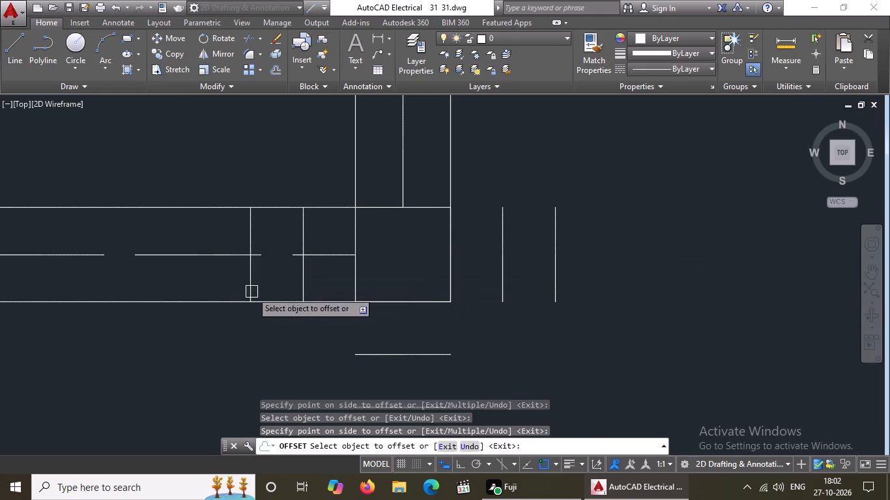
pyautogui.click(423, 207)
pyautogui.click(440, 167)
pyautogui.click(438, 155)
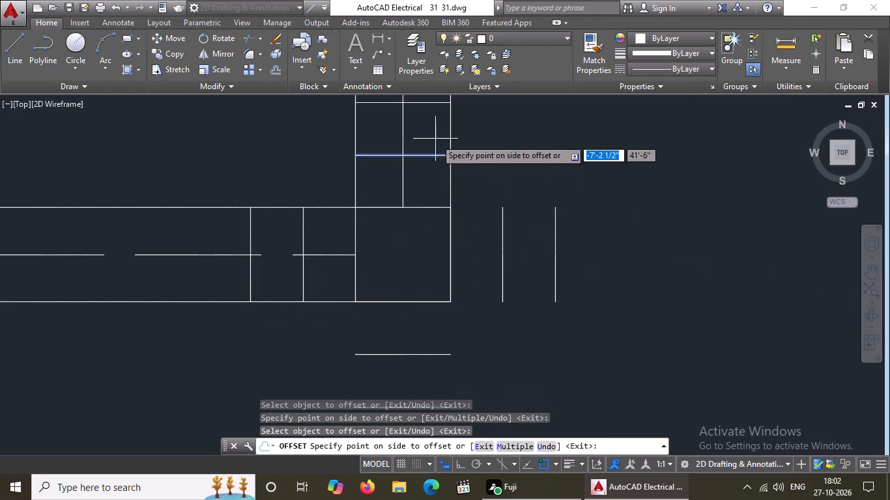
pyautogui.click(435, 137)
# Offset the bottom edge of the next junction column west downward twice and its right edge twice along the cross wall, at 5" spacing.
pyautogui.scroll(-3, 437, 139)
pyautogui.scroll(-3, 523, 192)
pyautogui.scroll(2, 461, 190)
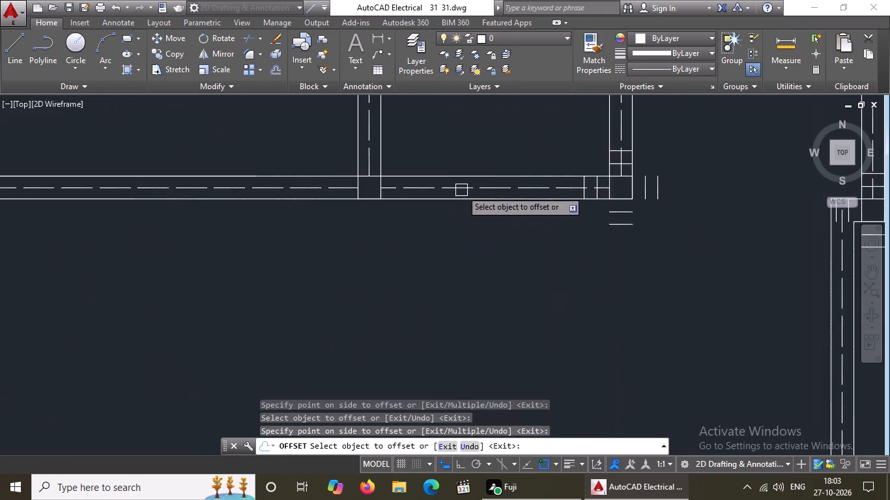
pyautogui.scroll(4, 461, 190)
pyautogui.click(214, 229)
pyautogui.click(207, 284)
pyautogui.click(208, 281)
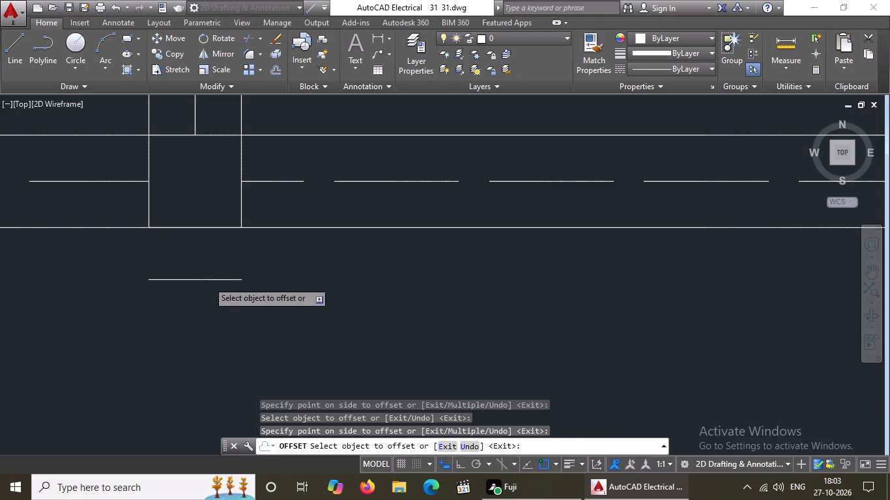
pyautogui.moveTo(196, 326); pyautogui.dragTo(219, 304)
pyautogui.moveTo(246, 205); pyautogui.dragTo(276, 201)
pyautogui.click(309, 202)
pyautogui.moveTo(293, 206); pyautogui.dragTo(323, 202)
pyautogui.click(362, 202)
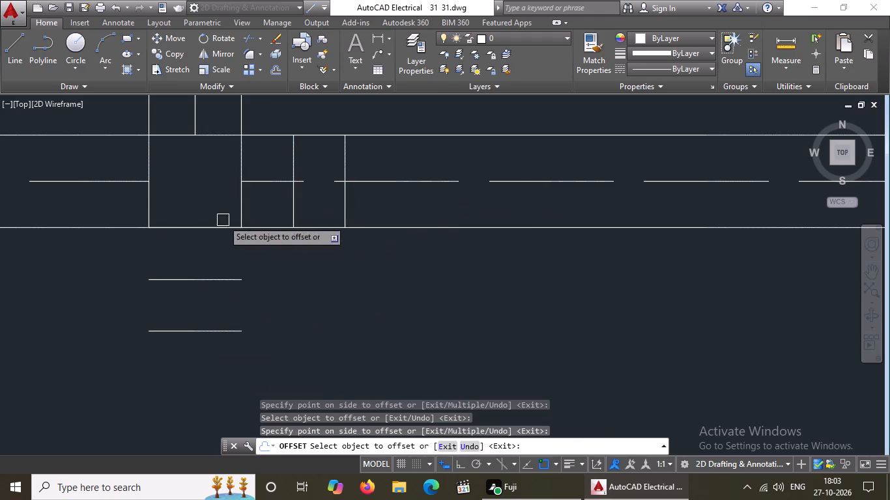
# Offset the same junction column's left edge twice along the cross wall and its top edge upward twice, at 5" spacing.
pyautogui.click(146, 209)
pyautogui.click(82, 208)
pyautogui.moveTo(94, 197); pyautogui.dragTo(79, 205)
pyautogui.moveTo(0, 229); pyautogui.dragTo(7, 229)
pyautogui.scroll(-2, 142, 231)
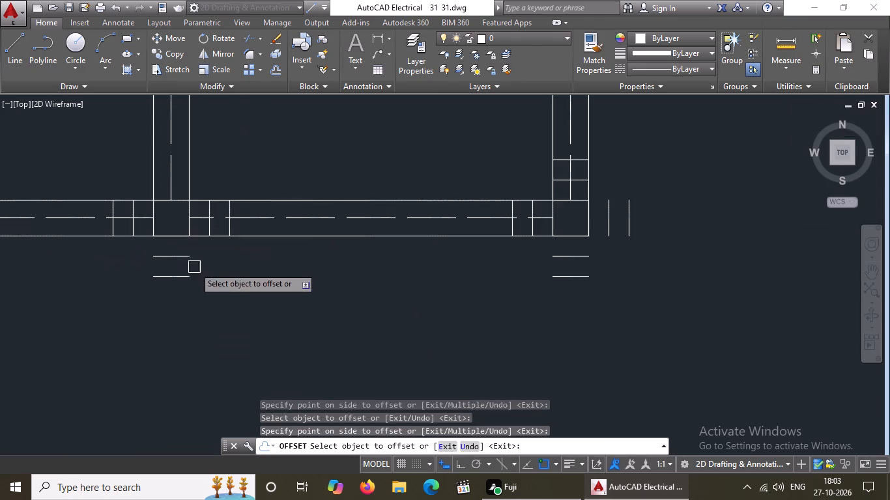
pyautogui.scroll(2, 188, 196)
pyautogui.moveTo(164, 205); pyautogui.dragTo(166, 197)
pyautogui.click(168, 182)
pyautogui.moveTo(165, 153); pyautogui.dragTo(168, 146)
pyautogui.click(177, 128)
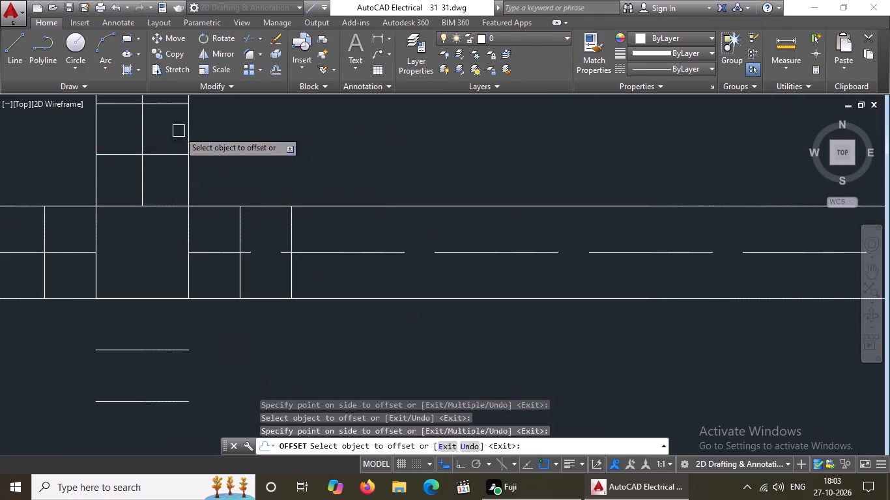
# On the west exterior wall's column at this cross wall, offset the bottom edge downward twice and right edge along the wall twice, at 5" spacing.
pyautogui.scroll(-5, 272, 171)
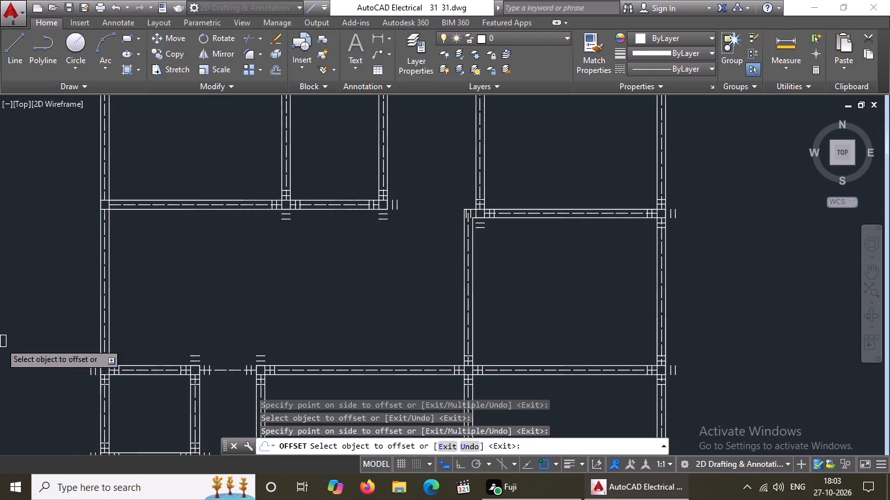
pyautogui.scroll(5, 72, 219)
pyautogui.click(383, 147)
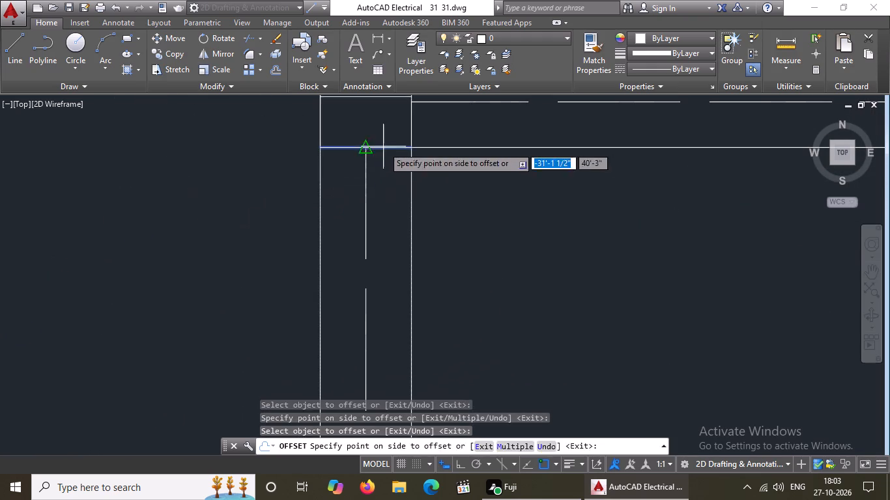
pyautogui.click(407, 217)
pyautogui.click(394, 199)
pyautogui.click(386, 250)
pyautogui.scroll(-2, 410, 217)
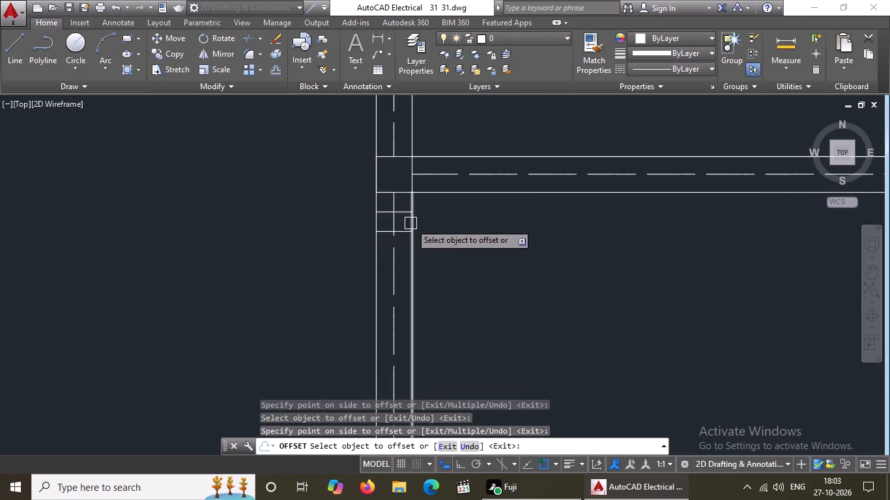
pyautogui.scroll(2, 414, 185)
pyautogui.moveTo(402, 184); pyautogui.dragTo(427, 180)
pyautogui.click(442, 176)
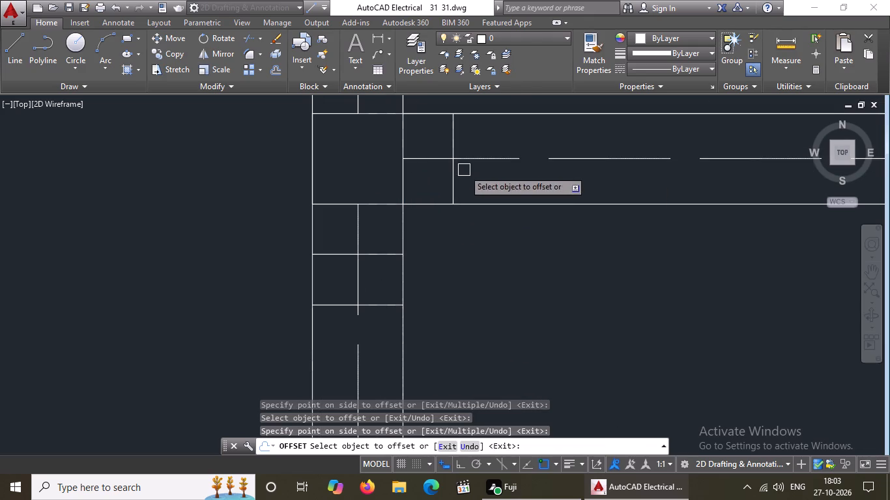
pyautogui.moveTo(452, 181); pyautogui.dragTo(458, 180)
pyautogui.click(478, 175)
# Offset the same west-wall column's top edge upward twice and its left edge outward twice, at 5" spacing.
pyautogui.moveTo(471, 213); pyautogui.dragTo(468, 230, button='middle')
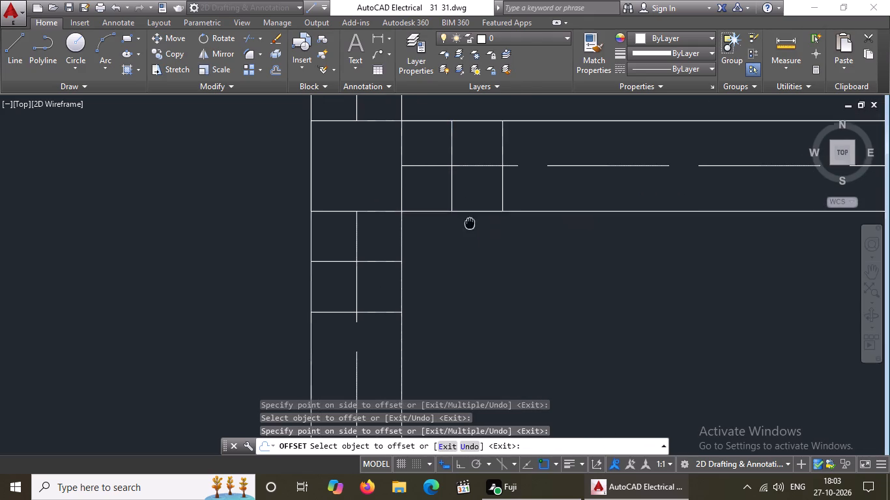
pyautogui.moveTo(468, 230); pyautogui.dragTo(446, 339, button='middle')
pyautogui.click(349, 237)
pyautogui.click(354, 212)
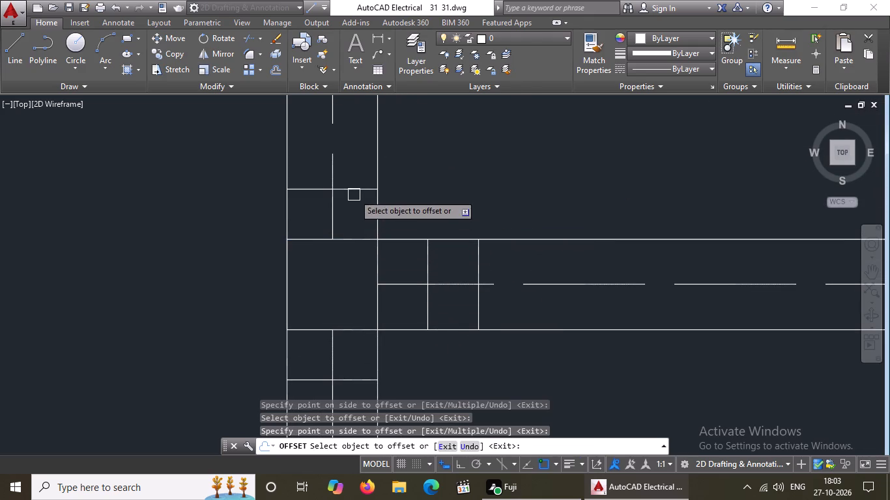
pyautogui.click(354, 191)
pyautogui.click(360, 149)
pyautogui.click(287, 285)
pyautogui.click(207, 281)
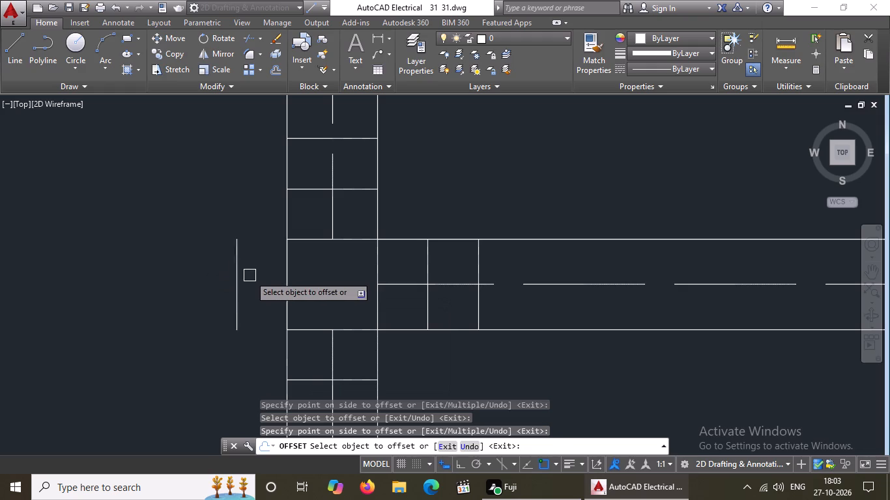
pyautogui.moveTo(240, 279); pyautogui.dragTo(229, 281)
pyautogui.click(130, 288)
# Offset the northwest corner column's top edge upward twice and its left edge outward twice, at 5" spacing.
pyautogui.scroll(-2, 206, 261)
pyautogui.scroll(-3, 278, 283)
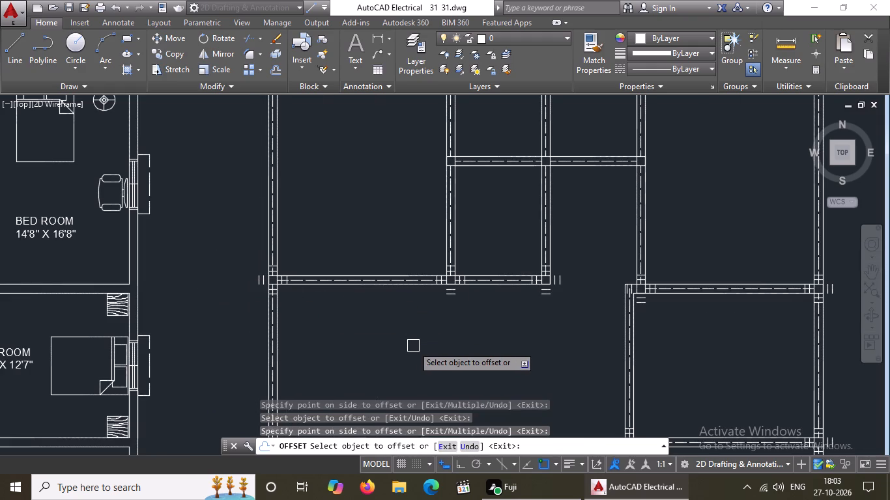
pyautogui.moveTo(603, 242); pyautogui.dragTo(570, 312, button='middle')
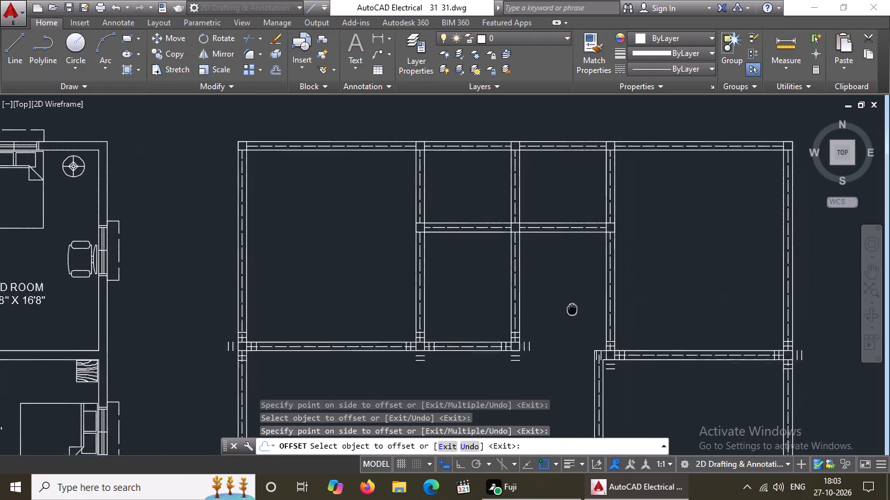
pyautogui.moveTo(570, 312); pyautogui.dragTo(554, 340, button='middle')
pyautogui.scroll(1, 358, 258)
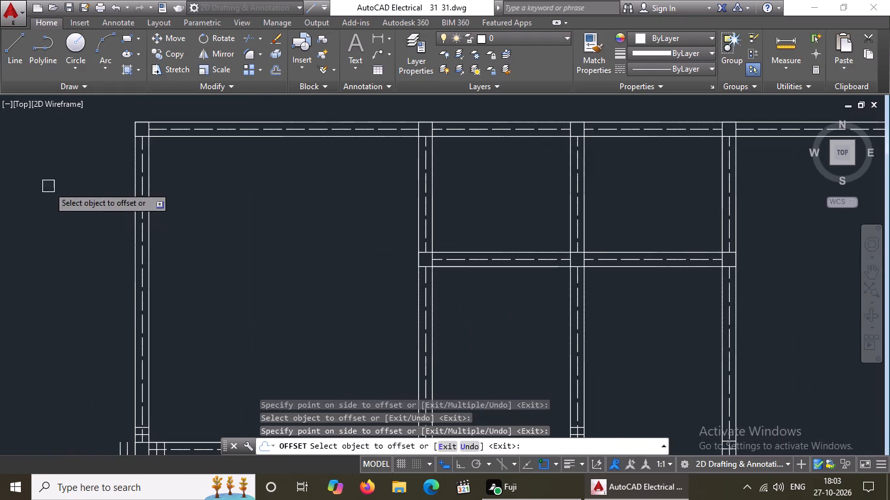
pyautogui.scroll(2, 137, 121)
pyautogui.click(142, 122)
pyautogui.click(147, 109)
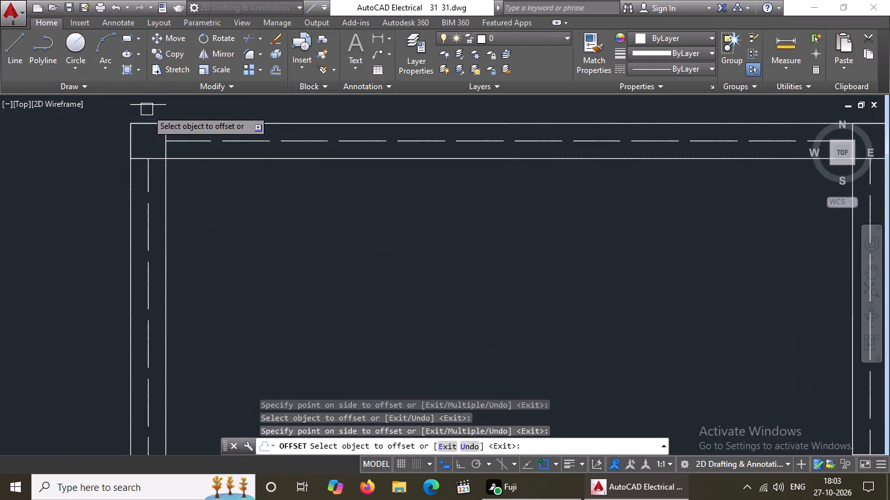
pyautogui.scroll(-2, 146, 114)
pyautogui.scroll(2, 147, 111)
pyautogui.click(145, 114)
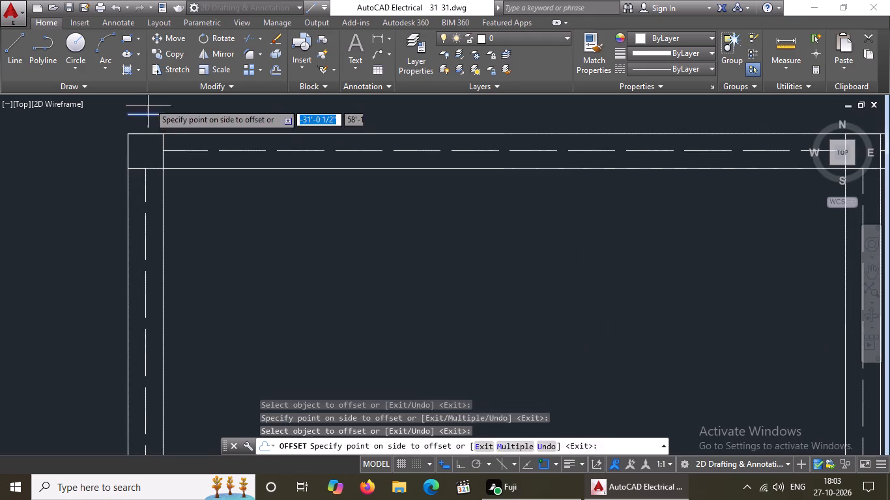
pyautogui.click(150, 102)
pyautogui.moveTo(126, 152); pyautogui.dragTo(115, 158)
pyautogui.click(86, 169)
pyautogui.click(109, 156)
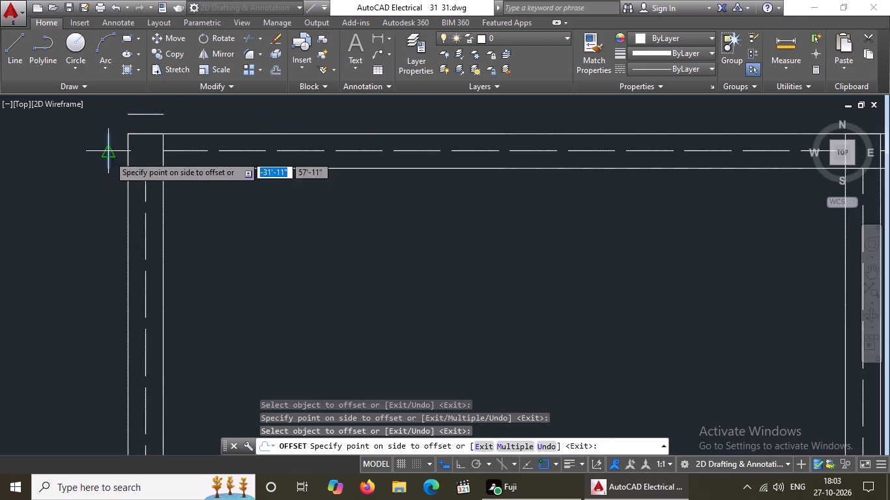
pyautogui.moveTo(55, 161); pyautogui.dragTo(62, 161)
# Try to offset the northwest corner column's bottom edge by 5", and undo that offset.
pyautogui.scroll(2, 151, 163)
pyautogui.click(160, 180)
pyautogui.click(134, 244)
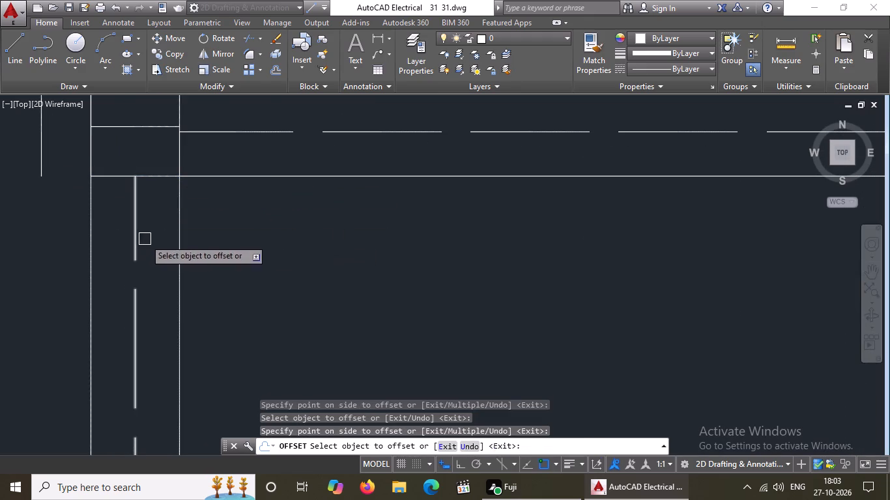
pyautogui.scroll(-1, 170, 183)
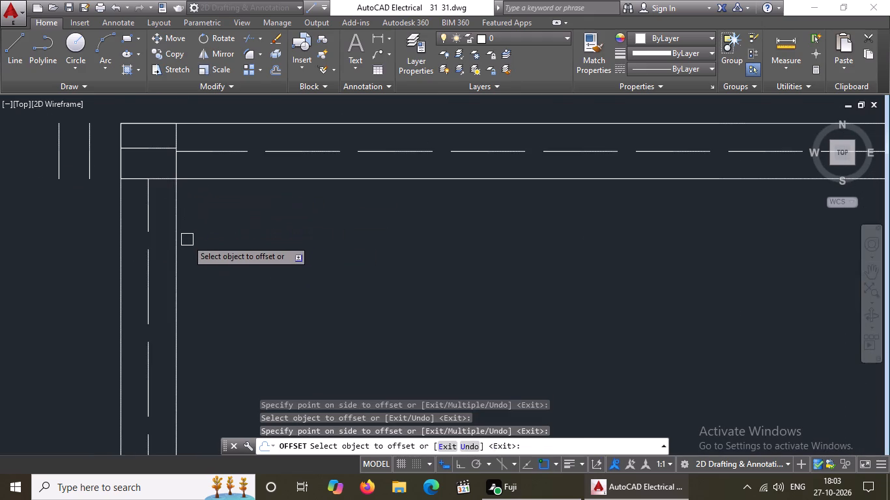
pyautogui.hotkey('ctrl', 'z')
# Offset the northwest corner column's bottom edge downward twice and its right edge along the north wall twice, at 5" spacing.
pyautogui.click(166, 180)
pyautogui.click(160, 214)
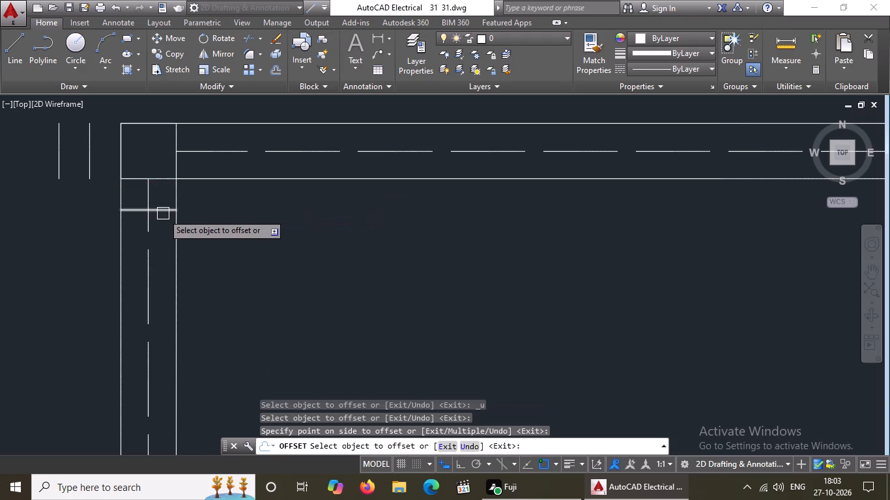
pyautogui.click(164, 213)
pyautogui.click(164, 257)
pyautogui.moveTo(180, 168); pyautogui.dragTo(192, 165)
pyautogui.click(235, 165)
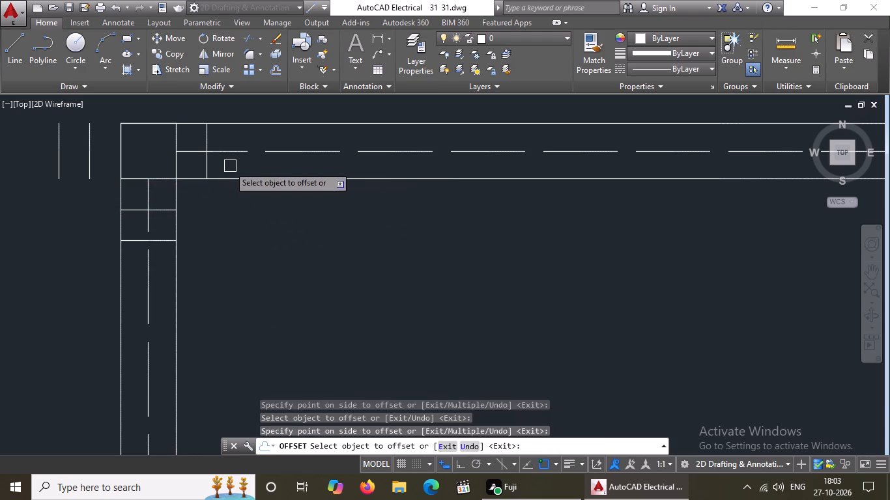
pyautogui.moveTo(203, 164); pyautogui.dragTo(216, 165)
pyautogui.click(246, 169)
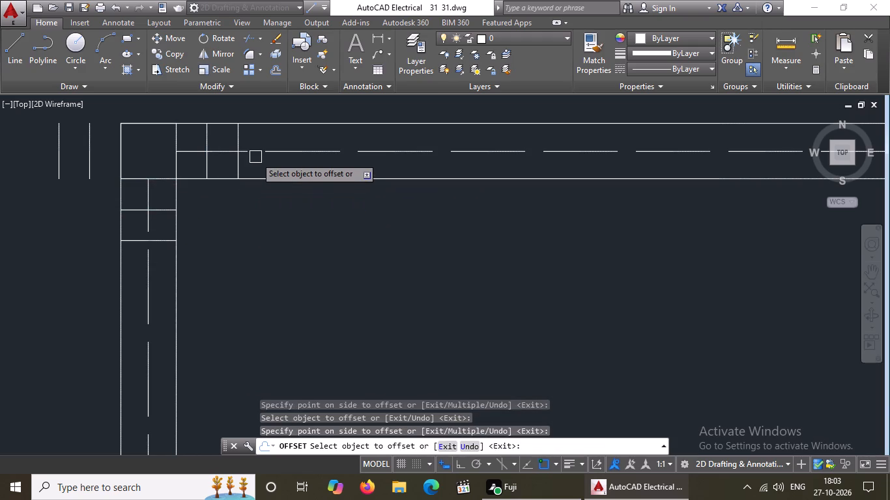
# On the north wall's second column from the west, offset the bottom edge downward twice and right edge along the wall twice, at 5" spacing.
pyautogui.scroll(-2, 240, 159)
pyautogui.moveTo(216, 155); pyautogui.dragTo(212, 161, button='middle')
pyautogui.moveTo(199, 182); pyautogui.dragTo(164, 224, button='middle')
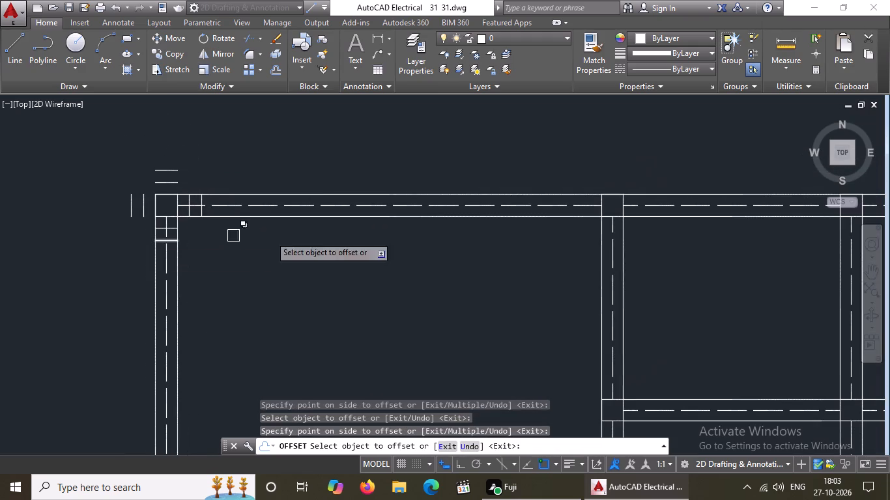
pyautogui.scroll(-2, 608, 231)
pyautogui.scroll(2, 652, 245)
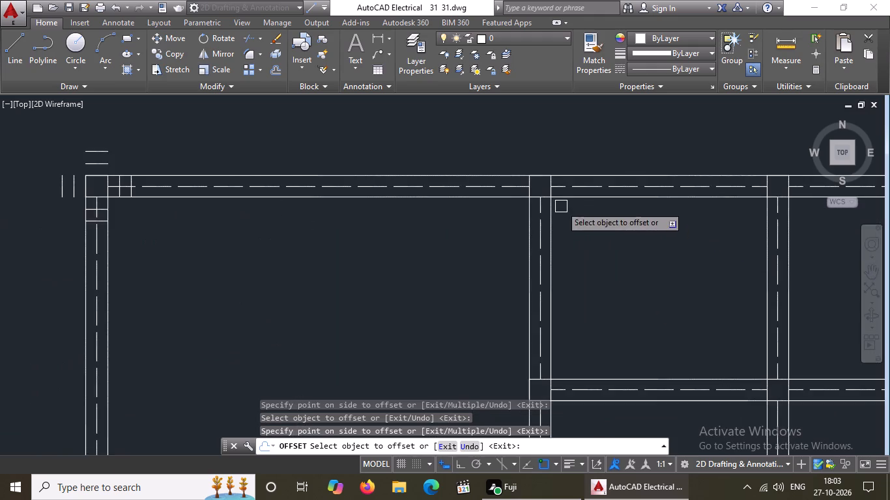
pyautogui.scroll(3, 562, 203)
pyautogui.click(490, 176)
pyautogui.click(478, 230)
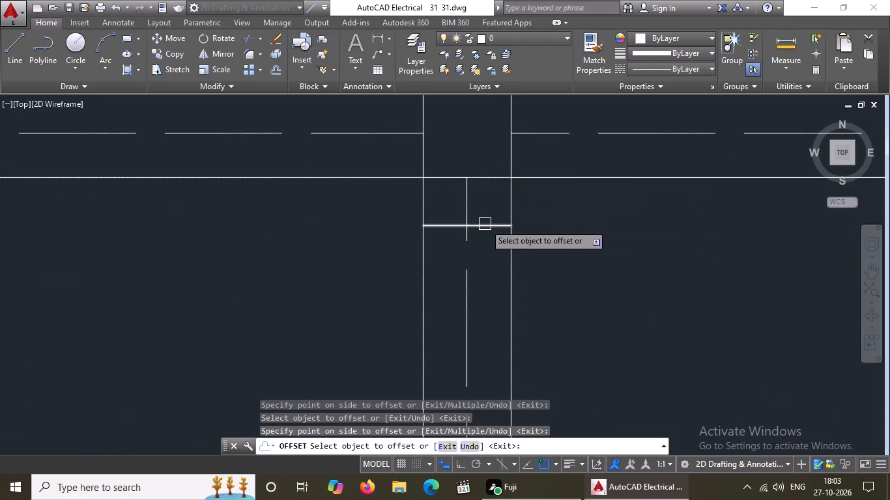
pyautogui.click(485, 224)
pyautogui.click(489, 260)
pyautogui.moveTo(511, 145); pyautogui.dragTo(530, 156)
pyautogui.click(611, 174)
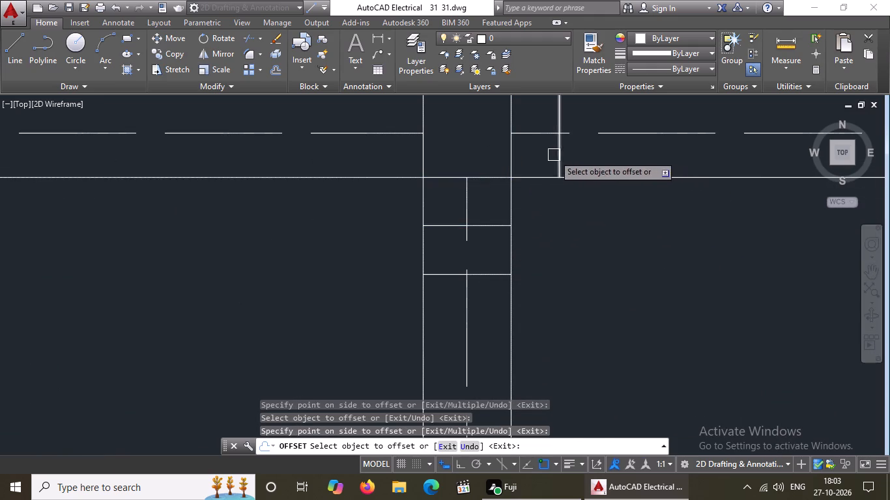
pyautogui.moveTo(558, 153); pyautogui.dragTo(574, 152)
pyautogui.click(623, 152)
# Offset the same second column's left edge along the wall twice and its top edge upward twice, at 5" spacing.
pyautogui.scroll(-2, 611, 161)
pyautogui.scroll(2, 528, 160)
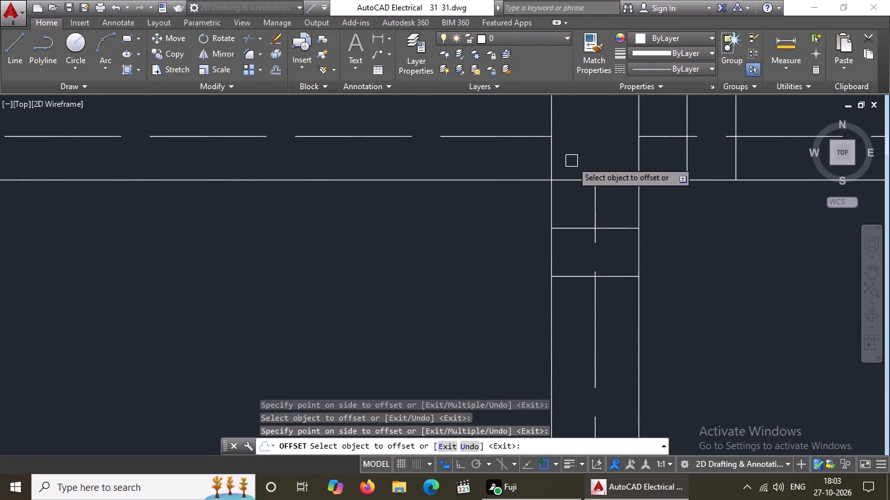
pyautogui.click(549, 158)
pyautogui.click(521, 160)
pyautogui.moveTo(503, 158); pyautogui.dragTo(480, 165)
pyautogui.click(427, 167)
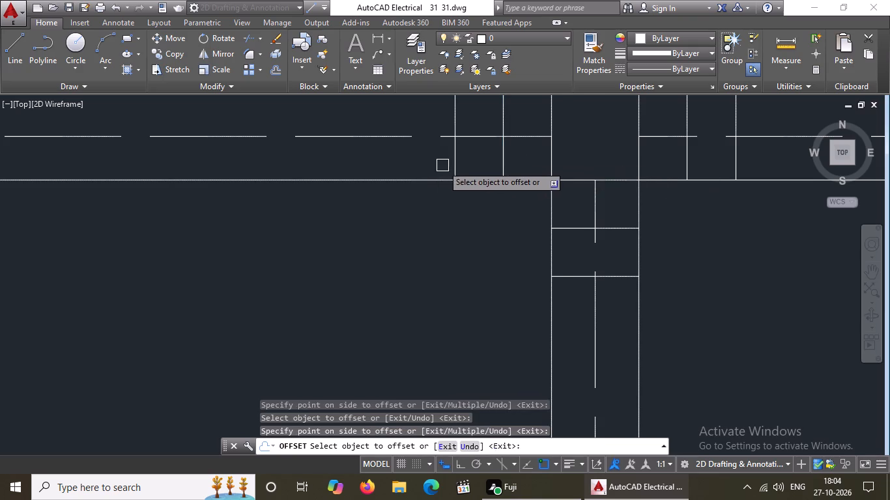
pyautogui.scroll(-3, 447, 165)
pyautogui.scroll(2, 490, 154)
pyautogui.click(489, 153)
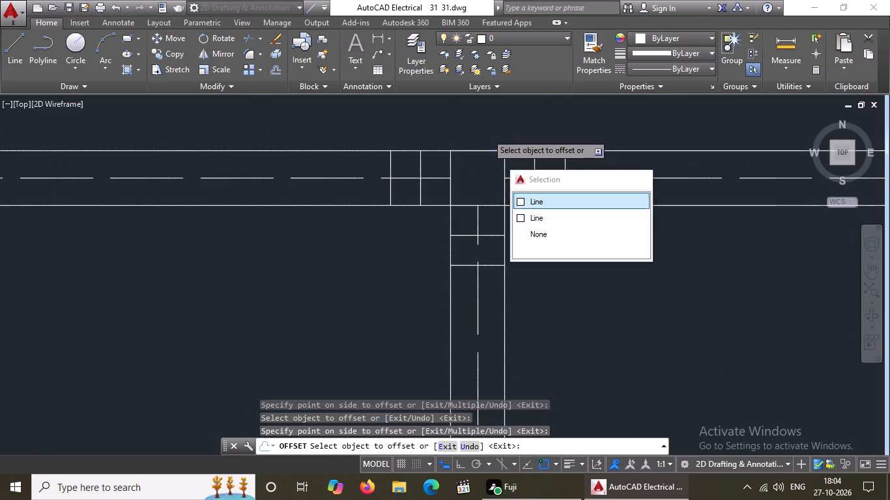
pyautogui.click(487, 133)
pyautogui.moveTo(483, 122); pyautogui.dragTo(485, 116)
pyautogui.click(489, 93)
pyautogui.scroll(-3, 501, 149)
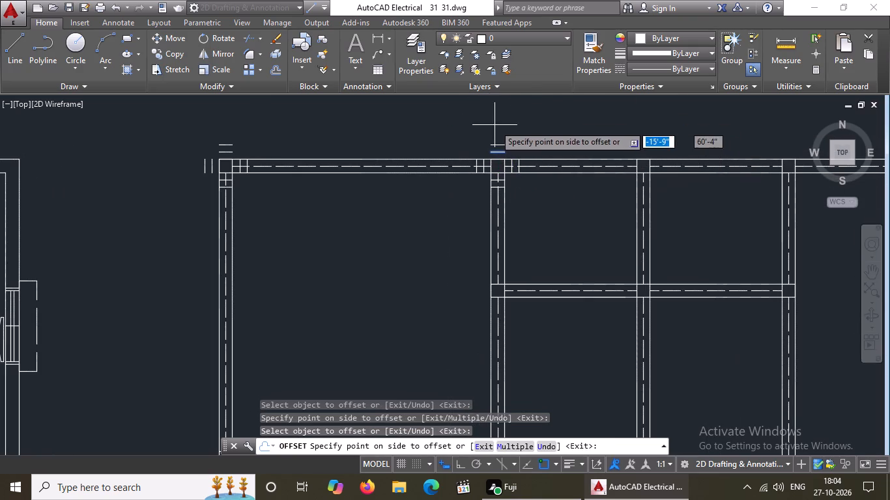
pyautogui.click(501, 130)
# On the north wall's middle column, offset the top edge upward twice and the right edge along the wall twice, at 5" spacing.
pyautogui.scroll(-2, 519, 150)
pyautogui.scroll(2, 635, 164)
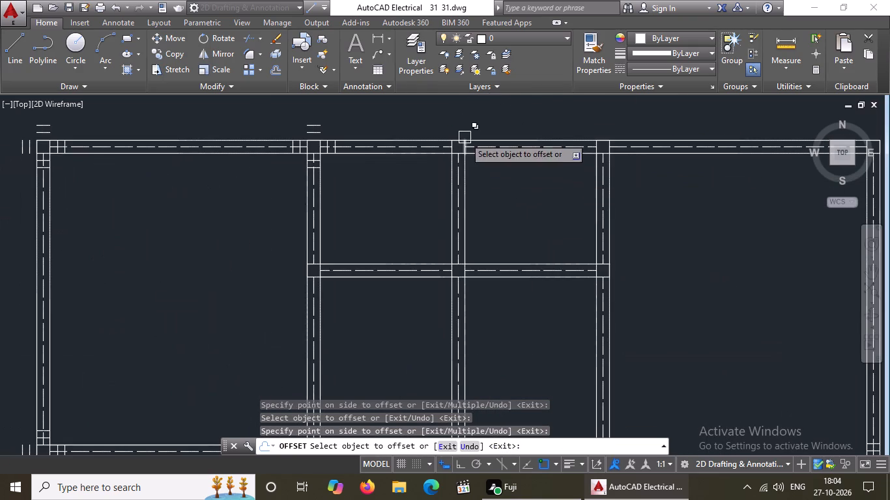
pyautogui.scroll(3, 462, 136)
pyautogui.moveTo(444, 156); pyautogui.dragTo(447, 147)
pyautogui.click(452, 125)
pyautogui.click(452, 126)
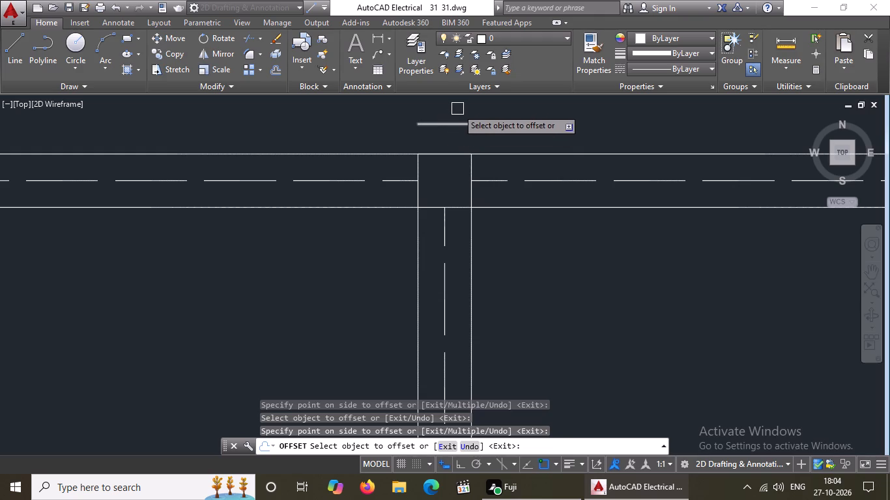
pyautogui.click(459, 105)
pyautogui.scroll(-3, 466, 126)
pyautogui.scroll(3, 466, 128)
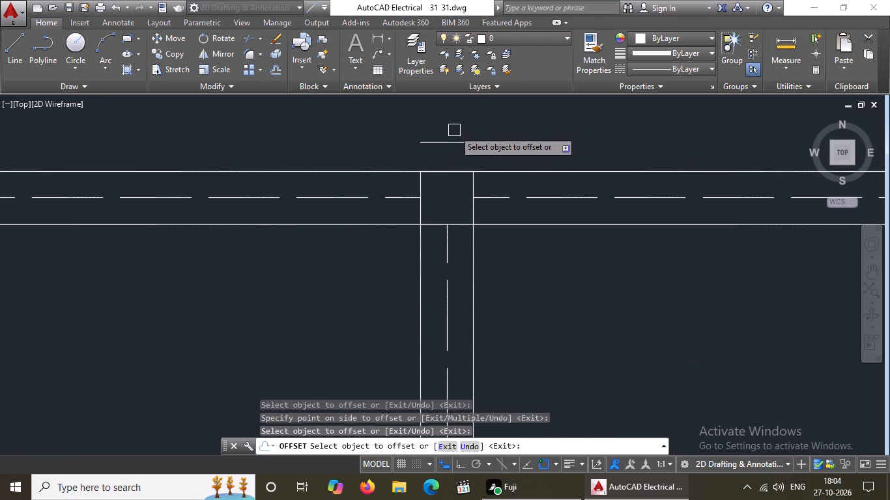
pyautogui.moveTo(442, 142); pyautogui.dragTo(446, 135)
pyautogui.click(454, 119)
pyautogui.moveTo(471, 210); pyautogui.dragTo(479, 208)
pyautogui.click(513, 208)
pyautogui.moveTo(500, 213); pyautogui.dragTo(530, 207)
pyautogui.doubleClick(537, 206)
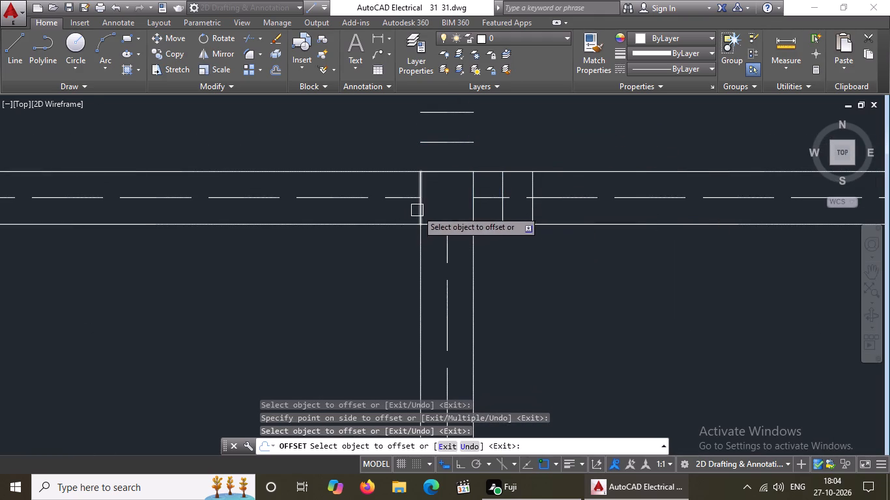
# Offset the same middle column's left edge along the wall twice and its bottom edge downward twice, at 5" spacing.
pyautogui.click(419, 210)
pyautogui.click(388, 210)
pyautogui.click(389, 210)
pyautogui.click(329, 210)
pyautogui.scroll(2, 437, 228)
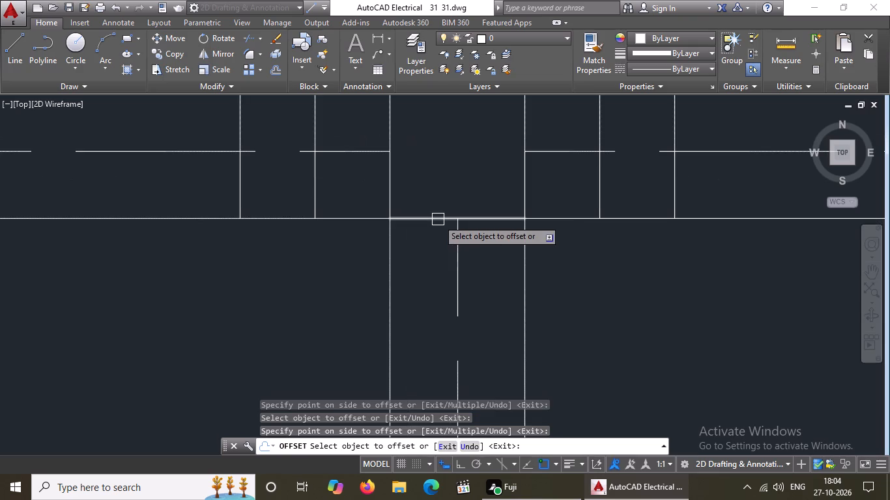
pyautogui.click(437, 219)
pyautogui.click(420, 277)
pyautogui.click(423, 295)
pyautogui.click(409, 340)
# On the north wall's fourth column from the west, offset the bottom edge downward twice and right edge along the wall twice, at 5" spacing.
pyautogui.scroll(-4, 419, 312)
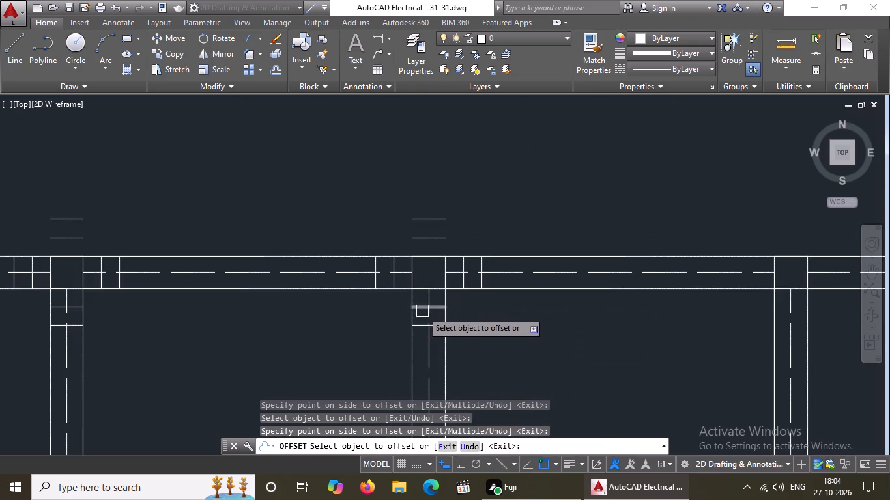
pyautogui.scroll(-4, 427, 309)
pyautogui.scroll(3, 496, 319)
pyautogui.scroll(2, 448, 270)
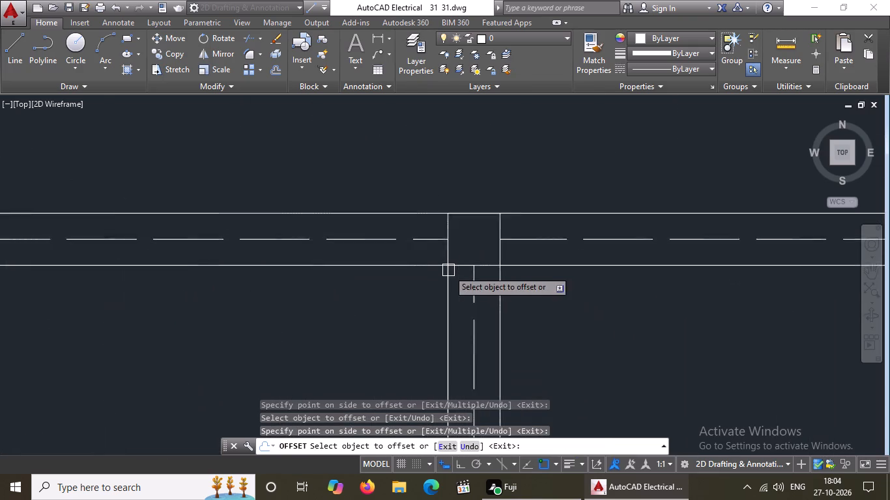
pyautogui.scroll(1, 448, 270)
pyautogui.click(465, 261)
pyautogui.click(453, 314)
pyautogui.click(468, 307)
pyautogui.click(461, 346)
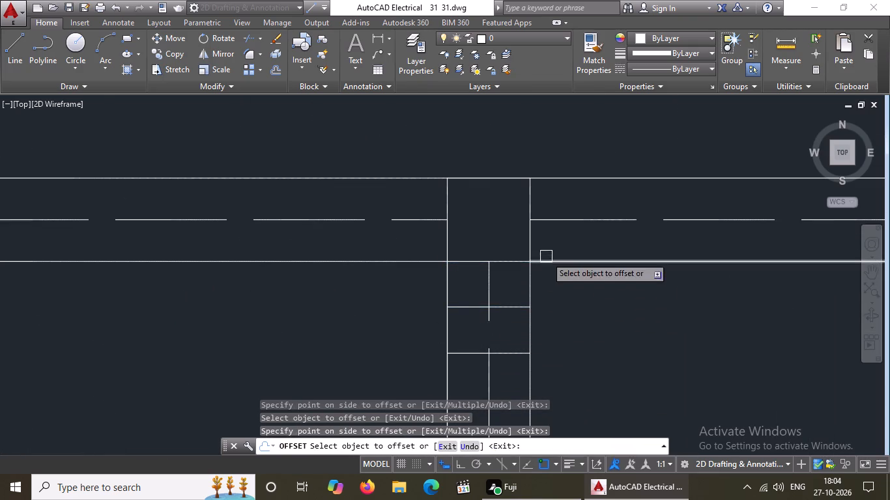
pyautogui.moveTo(533, 245); pyautogui.dragTo(543, 242)
pyautogui.click(587, 239)
pyautogui.moveTo(575, 241); pyautogui.dragTo(587, 238)
pyautogui.click(626, 233)
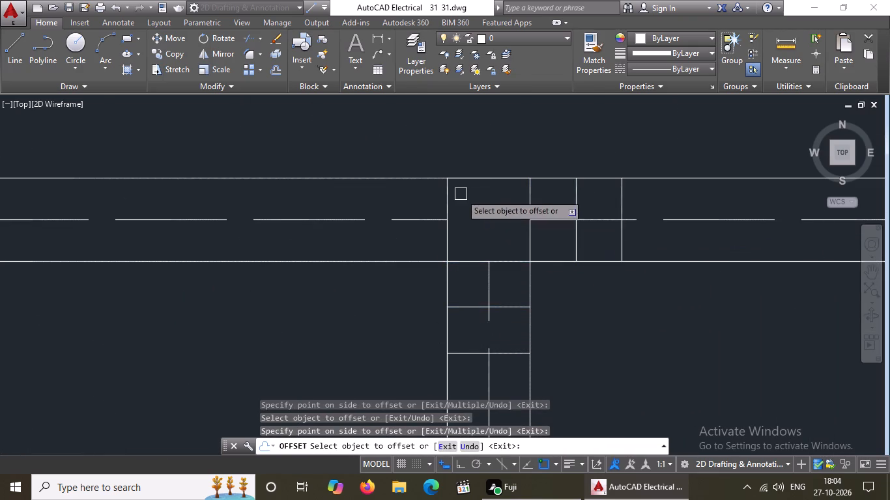
# Offset the same fourth column's top edge upward twice and its left edge along the wall twice, at 5" spacing.
pyautogui.click(476, 178)
pyautogui.click(484, 145)
pyautogui.click(490, 133)
pyautogui.click(495, 118)
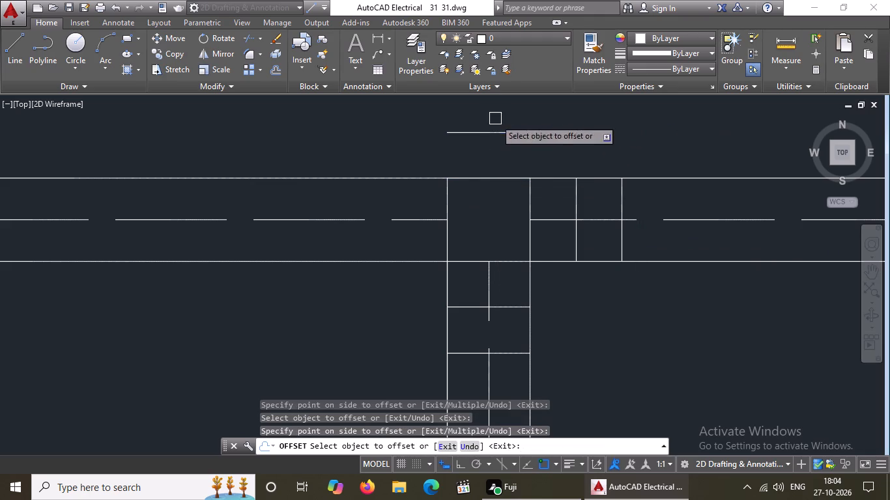
pyautogui.click(452, 236)
pyautogui.click(414, 249)
pyautogui.click(401, 241)
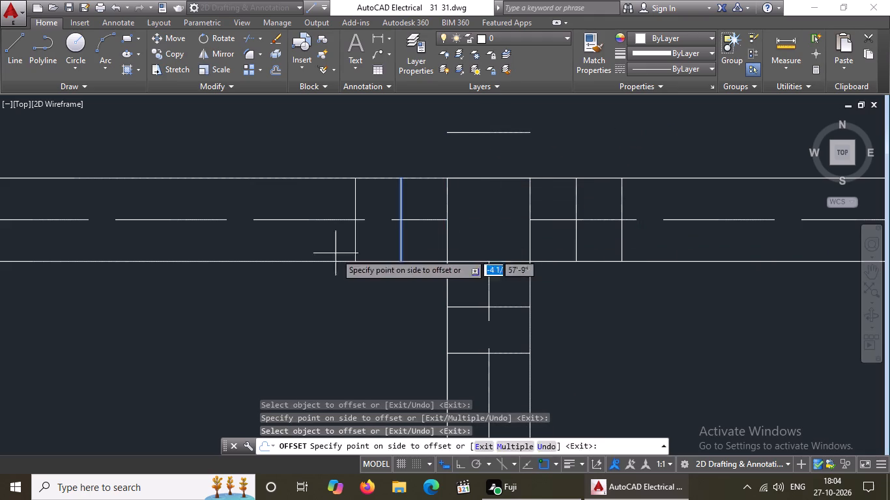
pyautogui.click(330, 253)
# Offset the northeast corner column's top edge upward twice and its right edge outward twice, at 5" spacing.
pyautogui.scroll(-4, 383, 236)
pyautogui.scroll(-3, 455, 223)
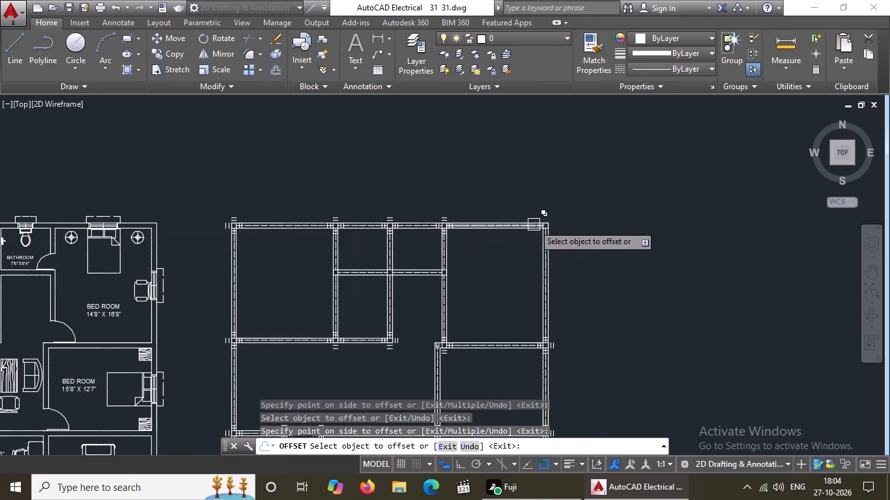
pyautogui.scroll(5, 553, 219)
pyautogui.moveTo(524, 238); pyautogui.dragTo(524, 232)
pyautogui.moveTo(532, 201); pyautogui.dragTo(534, 214)
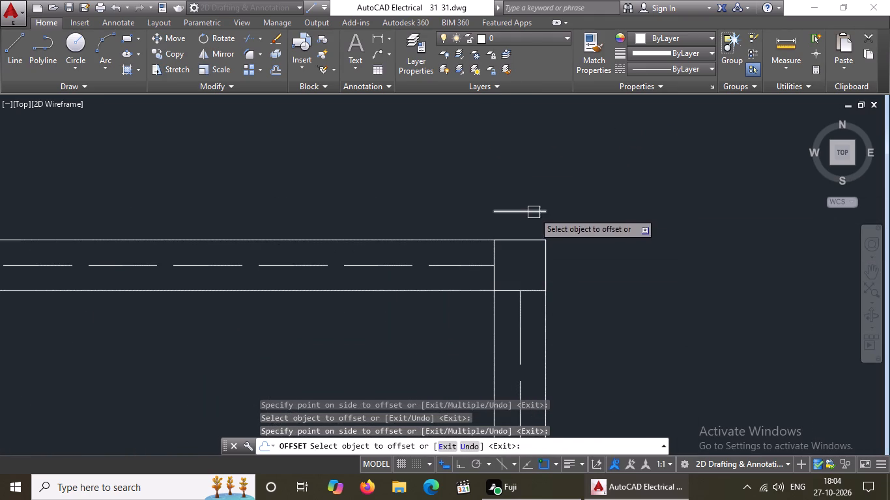
pyautogui.click(534, 212)
pyautogui.click(547, 174)
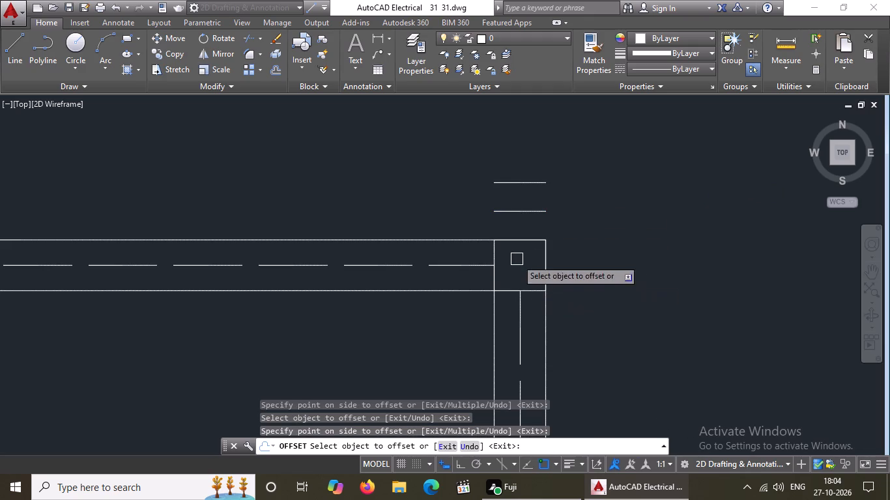
pyautogui.moveTo(549, 262); pyautogui.dragTo(557, 260)
pyautogui.moveTo(629, 257); pyautogui.dragTo(624, 259)
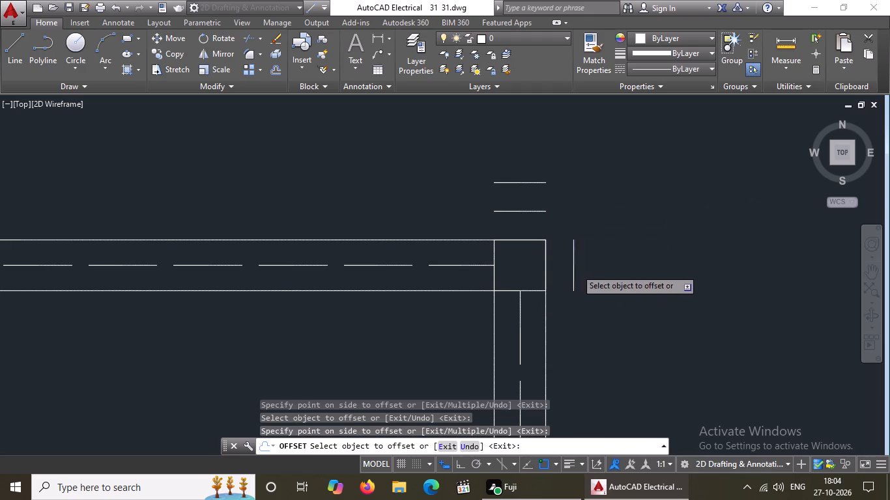
pyautogui.click(576, 269)
pyautogui.click(640, 255)
# Offset the northeast corner column's bottom edge downward twice and its left edge along the north wall twice, at 5" spacing.
pyautogui.click(534, 291)
pyautogui.click(530, 324)
pyautogui.click(534, 318)
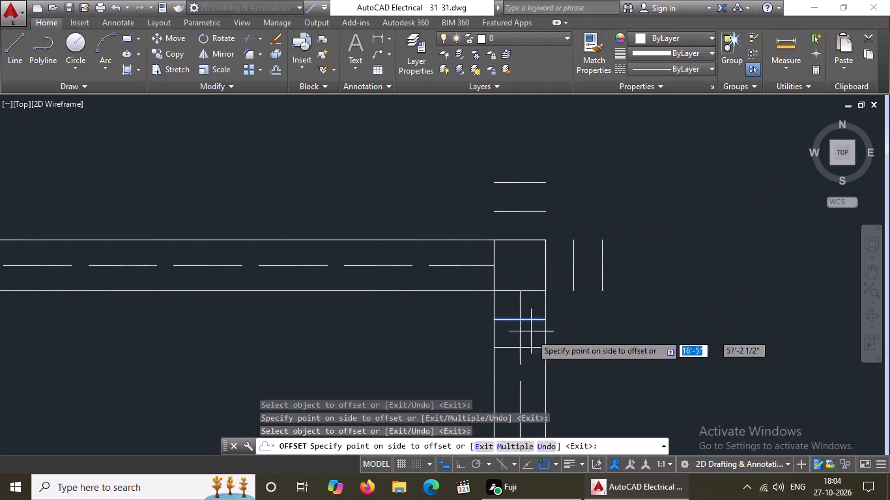
pyautogui.click(530, 347)
pyautogui.click(492, 277)
pyautogui.click(465, 279)
pyautogui.click(467, 276)
pyautogui.click(397, 277)
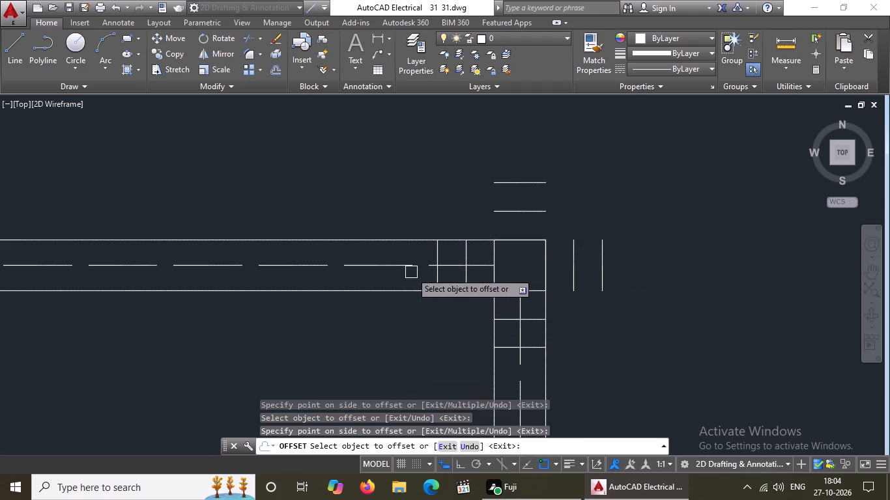
# On the inner horizontal wall south of the north wall, offset the west-end column's left edge outward twice and bottom edge downward twice, at 5" spacing.
pyautogui.scroll(-3, 425, 268)
pyautogui.moveTo(438, 292); pyautogui.dragTo(511, 286, button='middle')
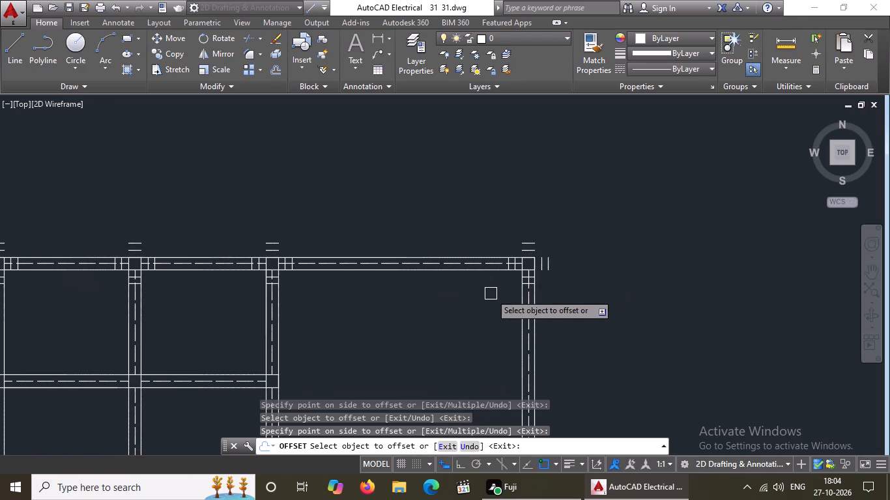
pyautogui.scroll(-2, 407, 305)
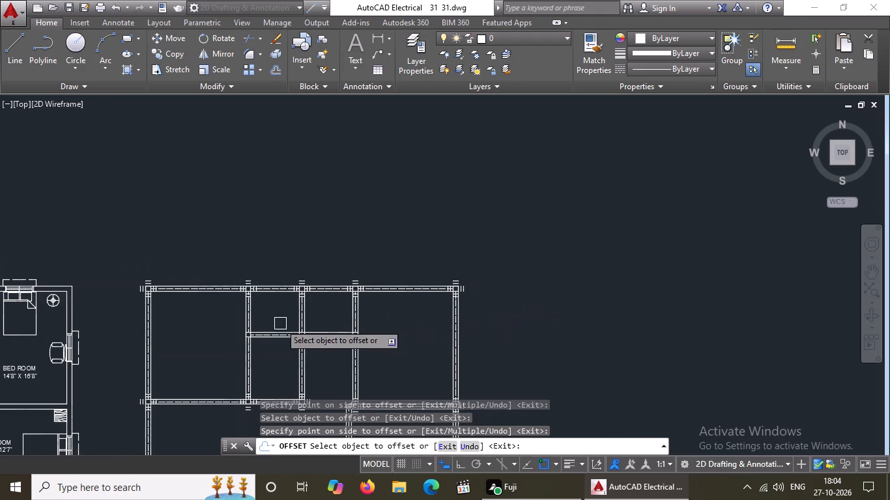
pyautogui.moveTo(278, 323); pyautogui.dragTo(332, 301, button='middle')
pyautogui.scroll(3, 318, 314)
pyautogui.scroll(-1, 357, 280)
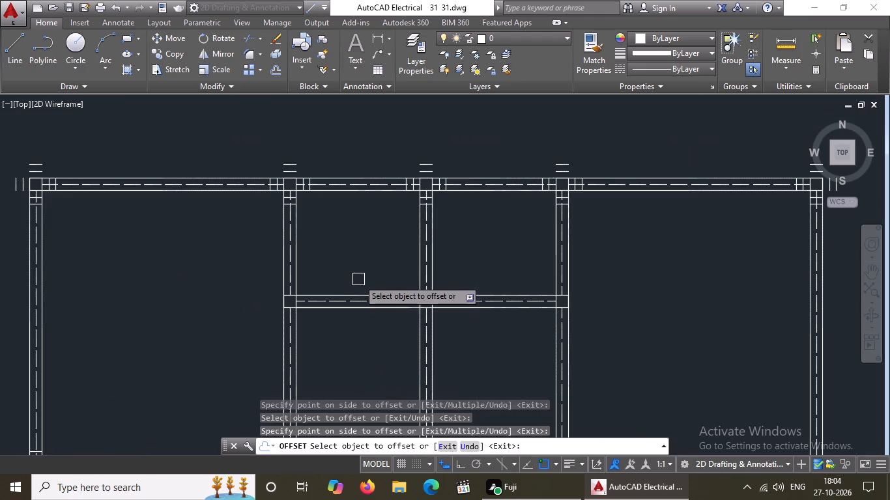
pyautogui.moveTo(309, 294); pyautogui.dragTo(362, 242, button='middle')
pyautogui.press('Escape')
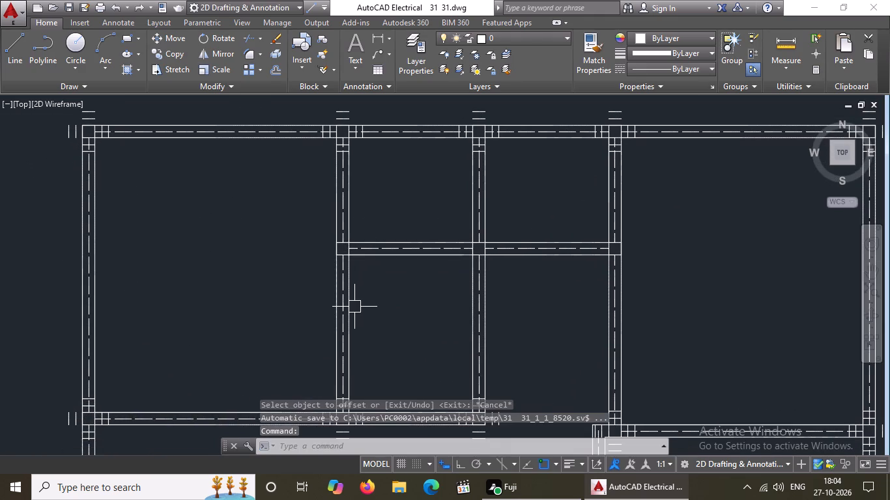
pyautogui.press('o')
pyautogui.press('Return')
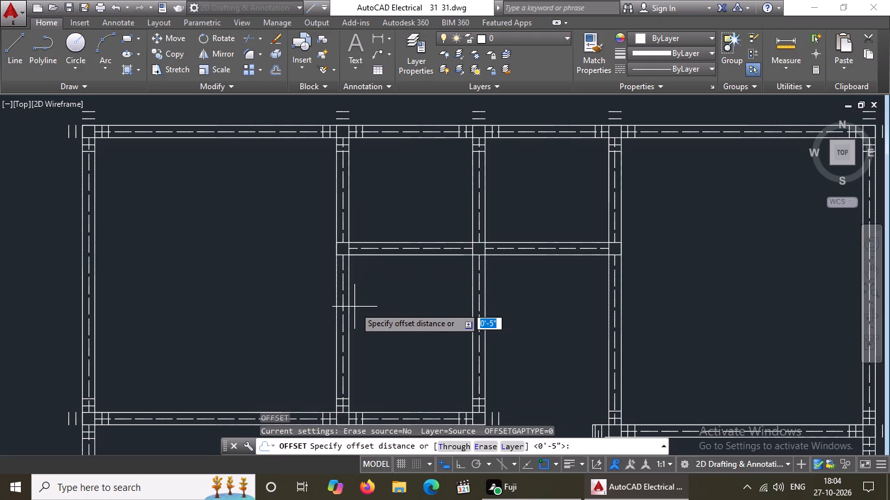
pyautogui.write('5"')
pyautogui.press('Return')
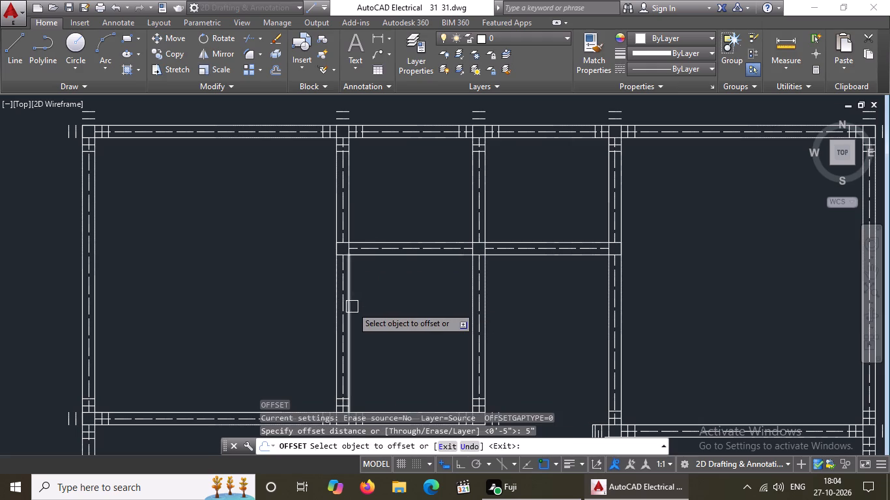
pyautogui.scroll(4, 332, 248)
pyautogui.click(326, 255)
pyautogui.click(247, 274)
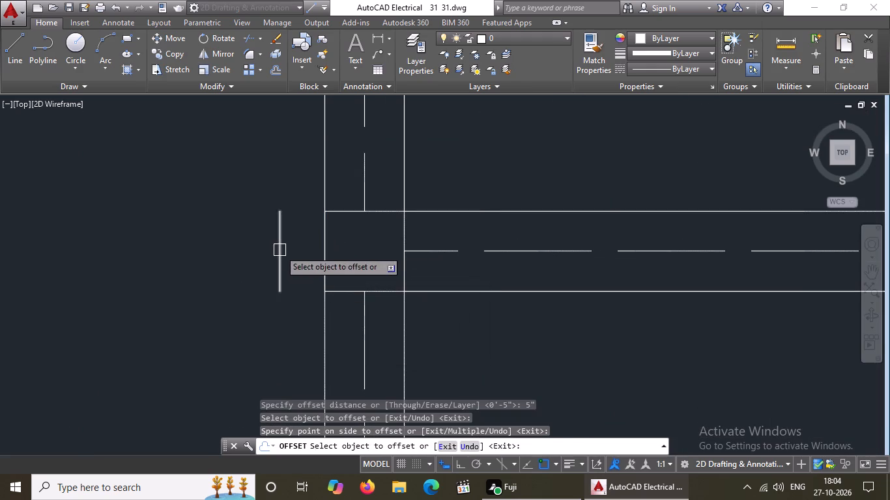
pyautogui.moveTo(280, 250); pyautogui.dragTo(257, 265)
pyautogui.click(279, 275)
pyautogui.moveTo(203, 299); pyautogui.dragTo(218, 298)
pyautogui.click(355, 293)
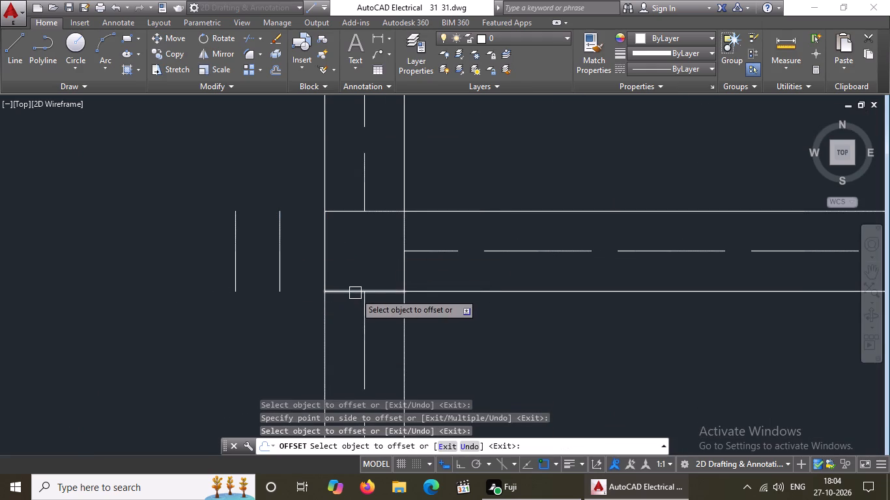
pyautogui.click(332, 334)
pyautogui.click(337, 339)
pyautogui.moveTo(334, 385); pyautogui.dragTo(337, 375)
# Offset the same west-end column's right edge along the inner wall twice and its top edge upward twice, at 5" spacing.
pyautogui.moveTo(405, 271); pyautogui.dragTo(420, 267)
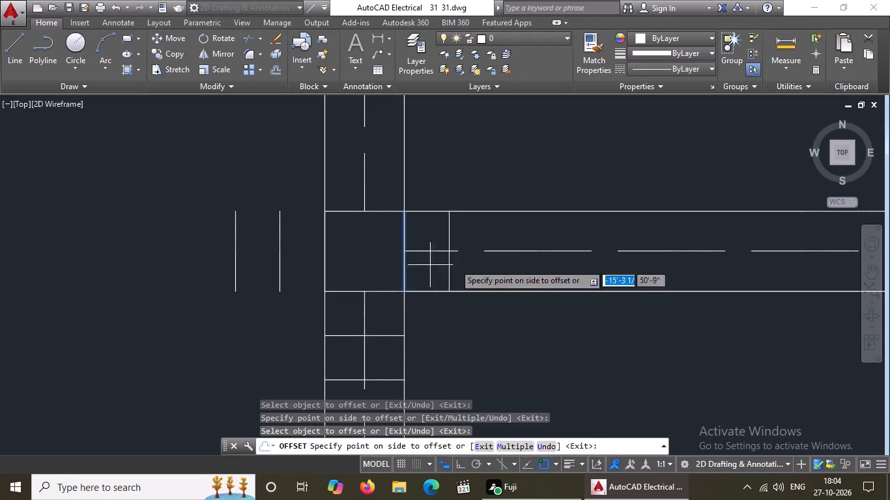
pyautogui.click(475, 264)
pyautogui.moveTo(452, 273); pyautogui.dragTo(474, 269)
pyautogui.click(526, 267)
pyautogui.click(380, 211)
pyautogui.click(390, 177)
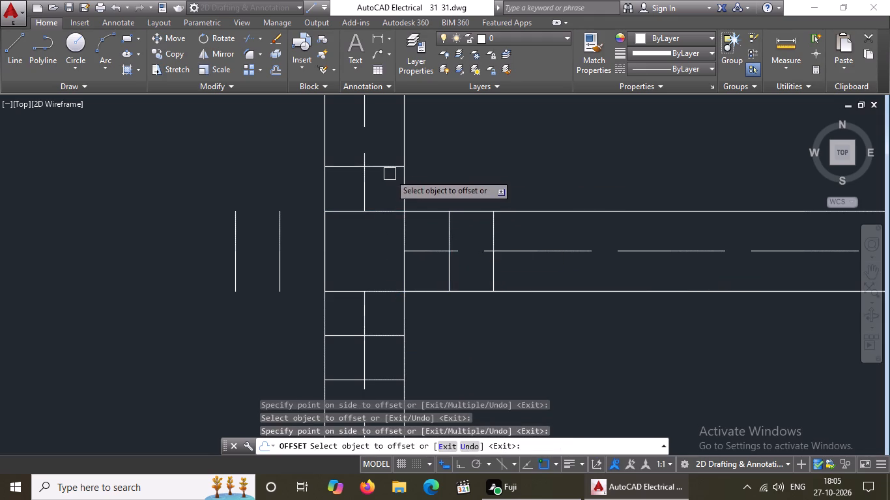
pyautogui.click(391, 165)
pyautogui.click(391, 145)
pyautogui.scroll(-3, 398, 167)
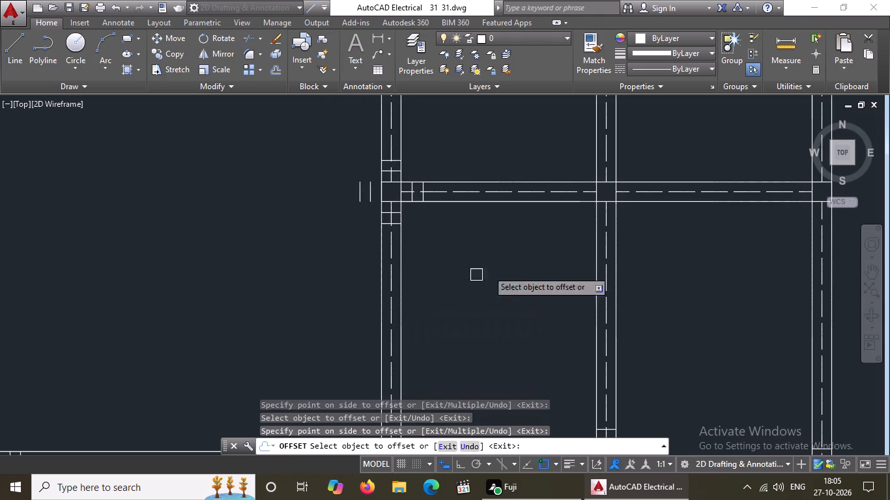
pyautogui.scroll(-2, 513, 260)
pyautogui.press('Escape')
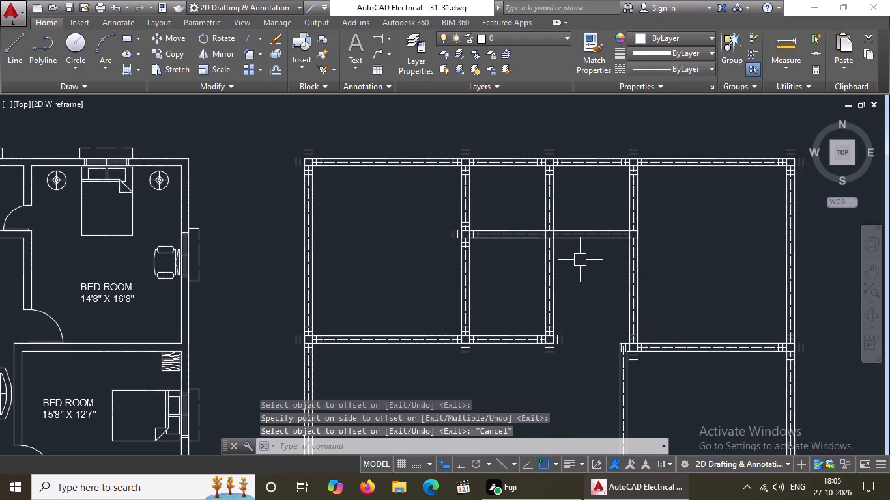
# On the inner wall's middle junction column, offset the bottom edge downward twice and the right edge along the wall twice, at 5" spacing.
pyautogui.press('o')
pyautogui.press('Return')
pyautogui.write('5"')
pyautogui.press('Return')
pyautogui.scroll(3, 566, 257)
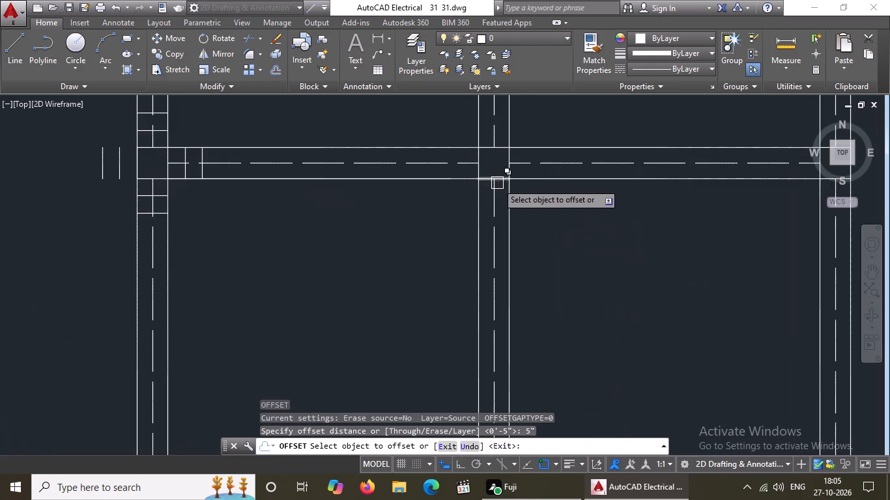
pyautogui.scroll(3, 498, 184)
pyautogui.click(512, 161)
pyautogui.click(496, 250)
pyautogui.click(508, 235)
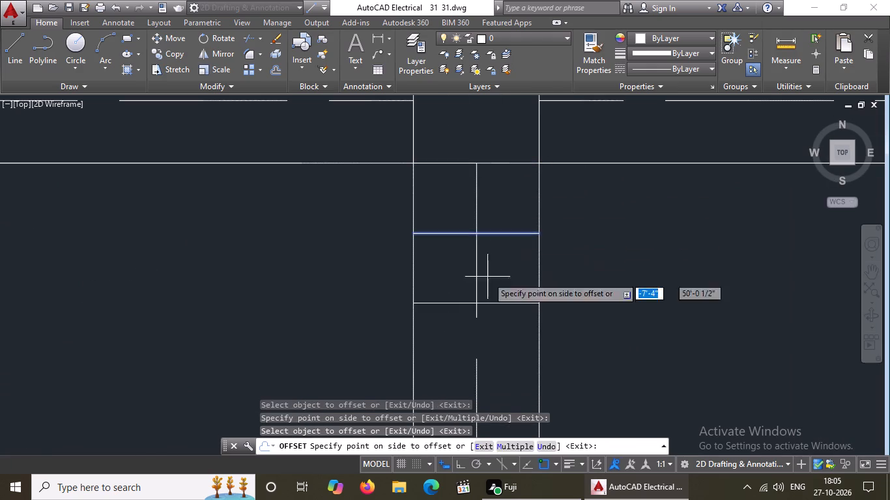
pyautogui.click(483, 313)
pyautogui.scroll(-2, 495, 219)
pyautogui.scroll(2, 524, 183)
pyautogui.moveTo(494, 201); pyautogui.dragTo(500, 199)
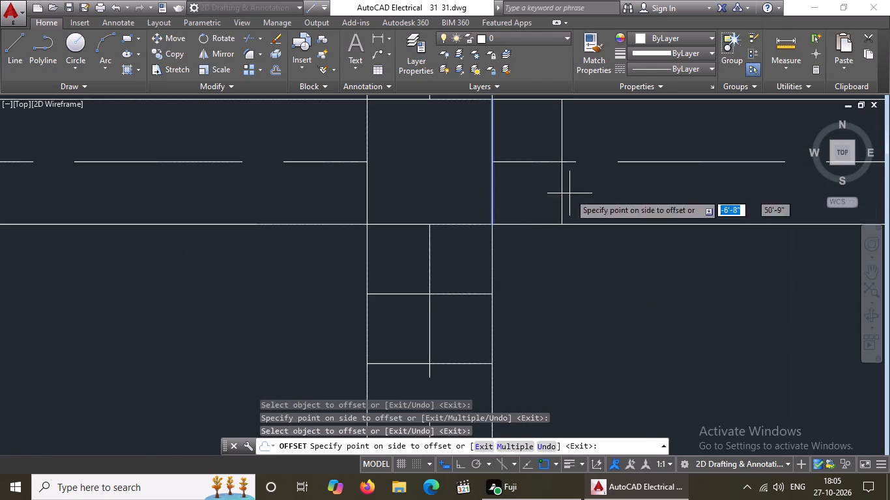
pyautogui.click(569, 193)
pyautogui.click(562, 199)
pyautogui.moveTo(665, 194); pyautogui.dragTo(654, 198)
# Offset the same middle junction column's left edge along the wall twice and its top edge upward twice, at 5" spacing.
pyautogui.click(368, 195)
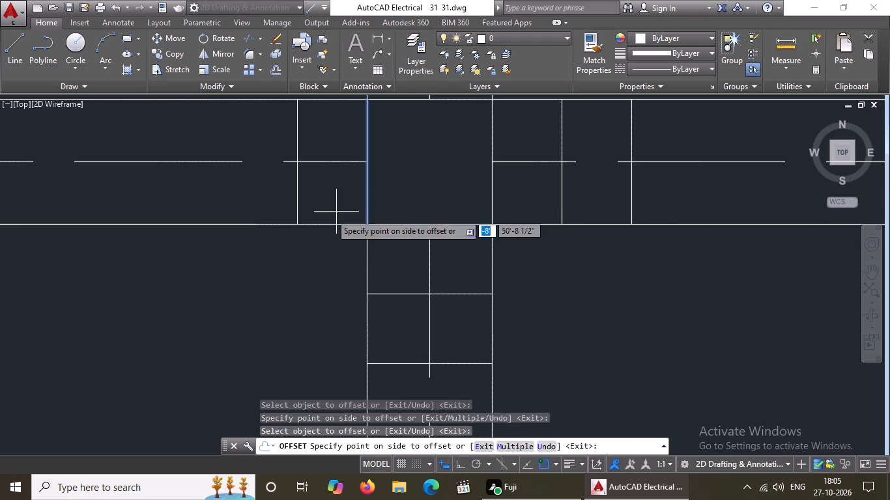
pyautogui.click(315, 221)
pyautogui.moveTo(298, 195); pyautogui.dragTo(287, 197)
pyautogui.click(210, 199)
pyautogui.scroll(-3, 309, 212)
pyautogui.scroll(2, 376, 175)
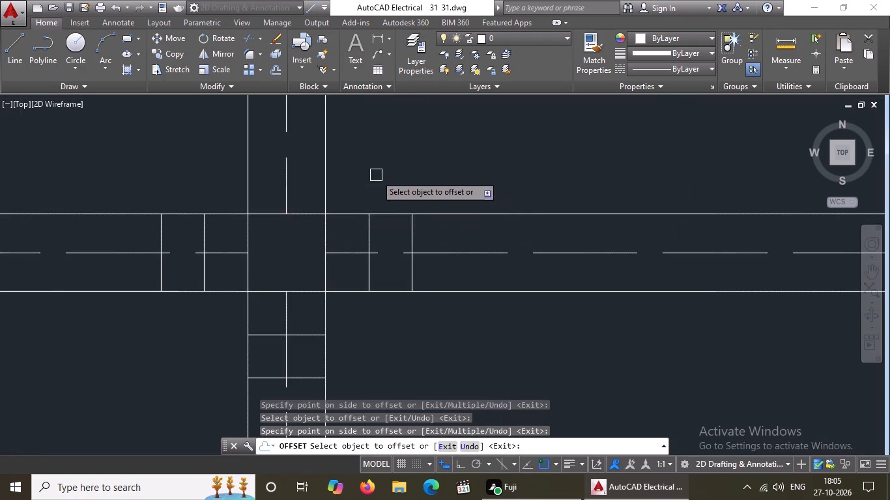
pyautogui.moveTo(309, 212); pyautogui.dragTo(311, 206)
pyautogui.click(317, 178)
pyautogui.moveTo(313, 171); pyautogui.dragTo(315, 160)
pyautogui.click(321, 132)
# On the inner wall's east-end column, offset the right edge outward twice and the left edge along the wall twice, at 5" spacing.
pyautogui.scroll(-2, 334, 163)
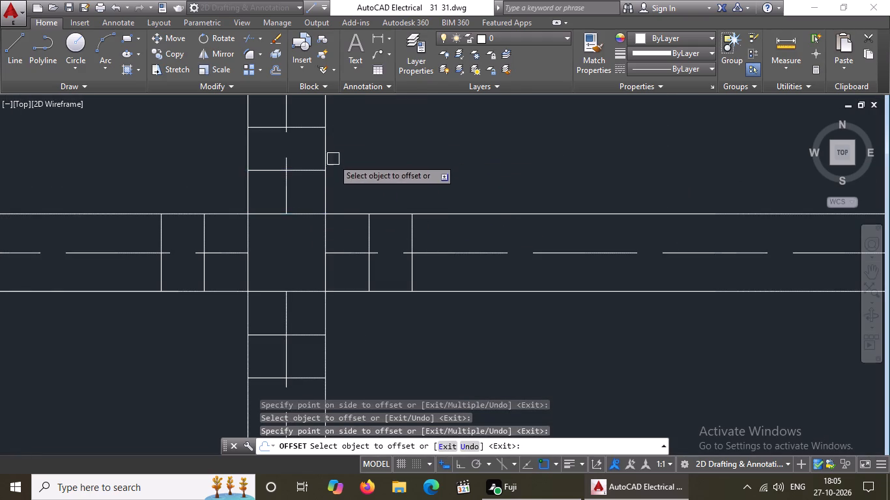
pyautogui.scroll(-1, 339, 186)
pyautogui.scroll(3, 545, 218)
pyautogui.moveTo(539, 157); pyautogui.dragTo(556, 154)
pyautogui.click(594, 154)
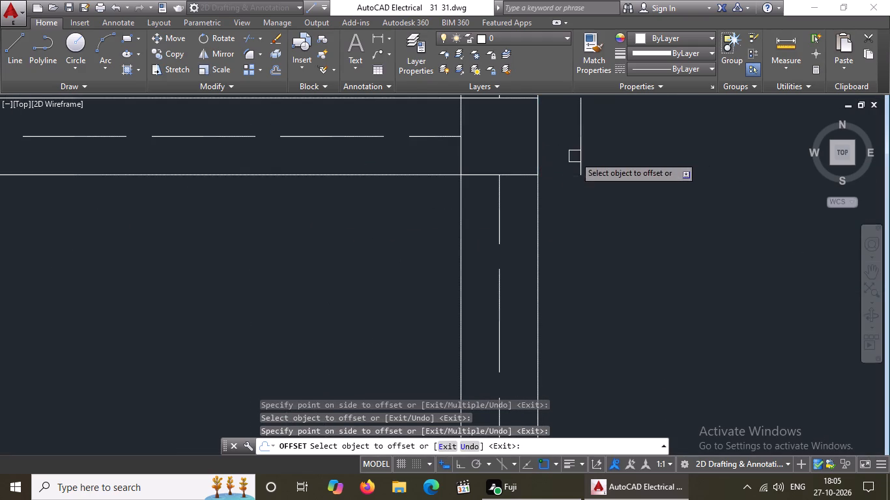
pyautogui.moveTo(581, 154); pyautogui.dragTo(595, 152)
pyautogui.moveTo(659, 150); pyautogui.dragTo(640, 161)
pyautogui.moveTo(465, 161); pyautogui.dragTo(459, 161)
pyautogui.click(386, 158)
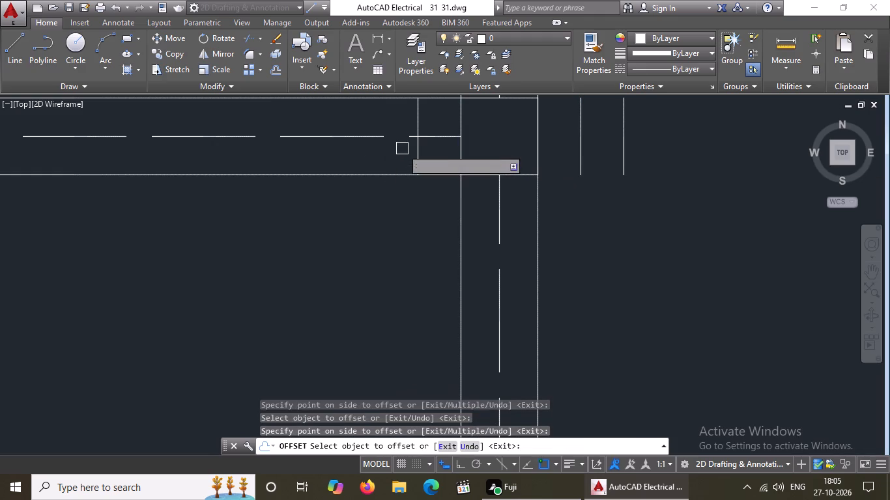
pyautogui.moveTo(416, 151); pyautogui.dragTo(380, 158)
pyautogui.moveTo(321, 165); pyautogui.dragTo(334, 165)
# Offset the same east-end column's bottom edge downward twice and its top edge upward twice, at 5" spacing.
pyautogui.click(481, 173)
pyautogui.moveTo(481, 215); pyautogui.dragTo(481, 223)
pyautogui.moveTo(481, 219); pyautogui.dragTo(478, 225)
pyautogui.click(453, 285)
pyautogui.scroll(-2, 498, 275)
pyautogui.scroll(2, 497, 201)
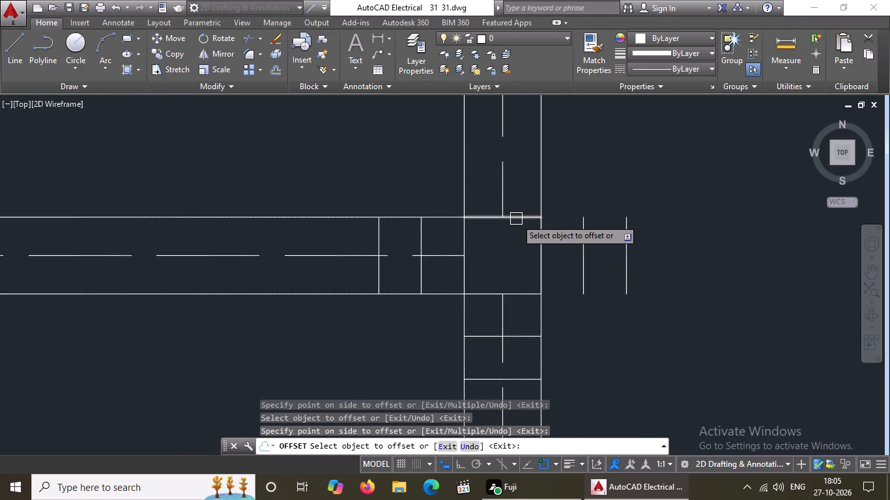
pyautogui.click(517, 219)
pyautogui.click(523, 193)
pyautogui.click(521, 174)
pyautogui.click(539, 141)
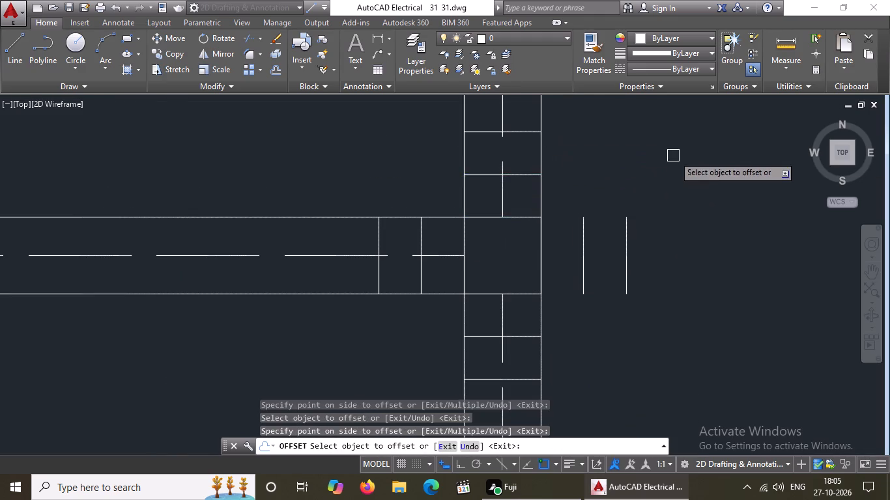
# Examine the offset lines around the columns across the whole wall layout, ending at the southwest corner column.
pyautogui.scroll(-5, 674, 157)
pyautogui.scroll(-2, 678, 217)
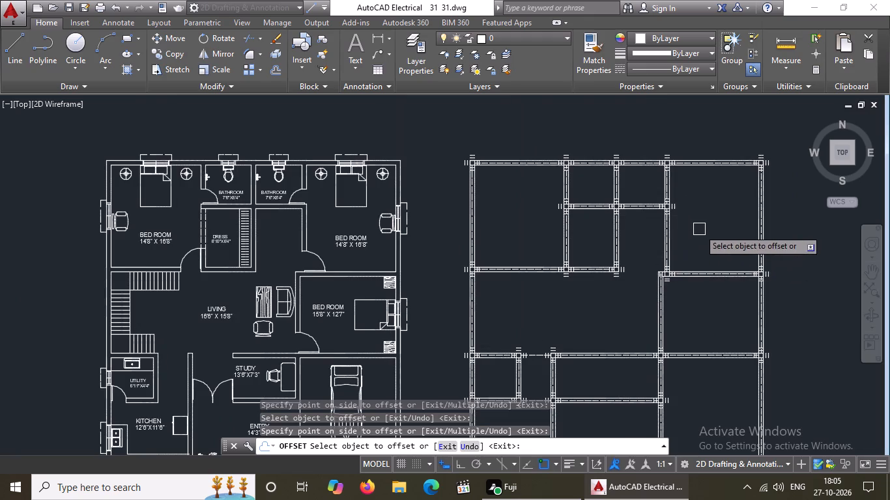
pyautogui.moveTo(698, 229); pyautogui.dragTo(649, 215, button='middle')
pyautogui.scroll(-1, 665, 199)
pyautogui.scroll(1, 633, 357)
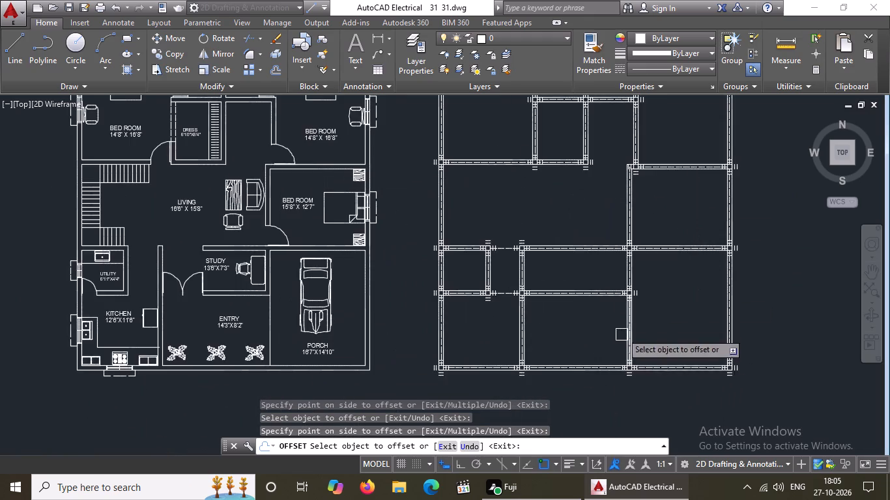
pyautogui.scroll(-1, 622, 326)
pyautogui.scroll(5, 472, 362)
pyautogui.scroll(1, 641, 333)
pyautogui.scroll(-1, 641, 327)
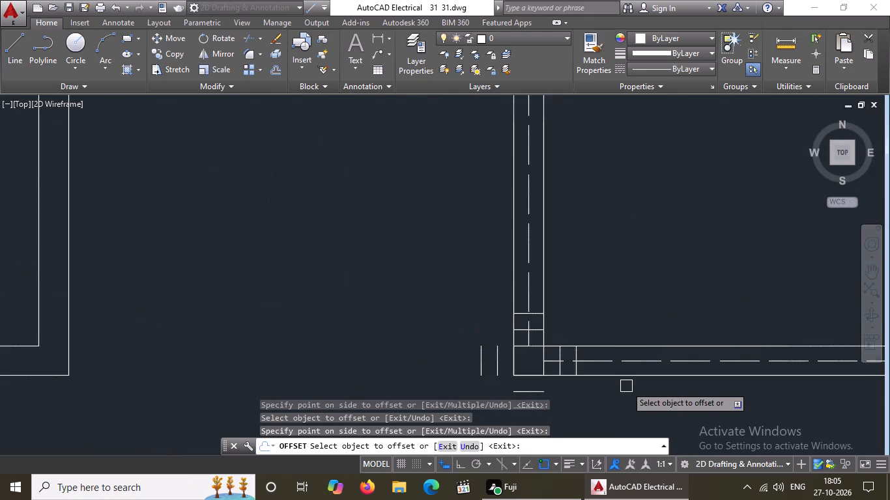
pyautogui.scroll(1, 626, 387)
pyautogui.press('Escape')
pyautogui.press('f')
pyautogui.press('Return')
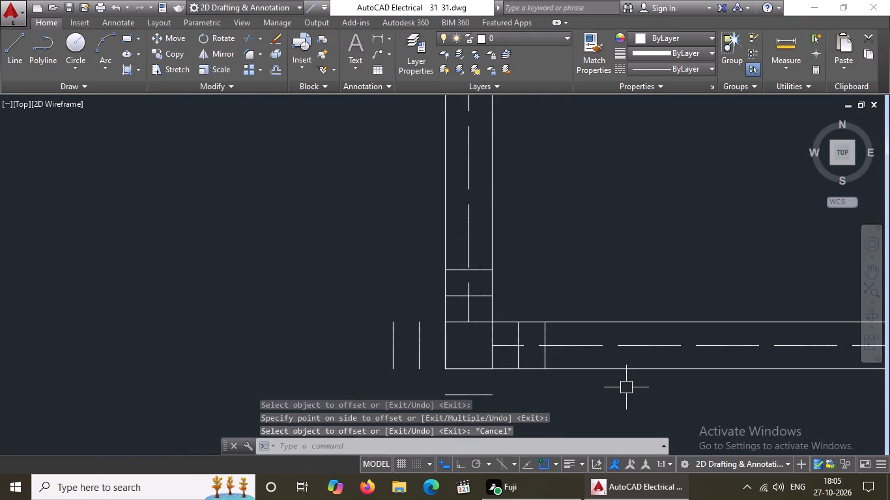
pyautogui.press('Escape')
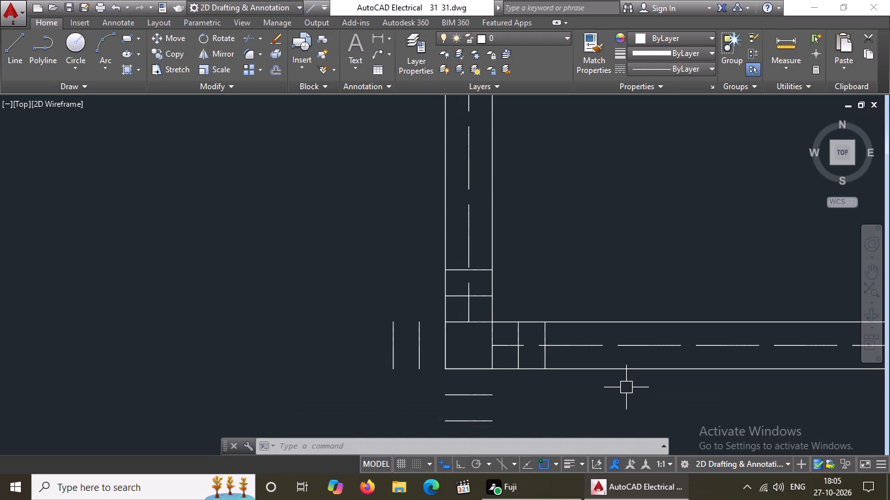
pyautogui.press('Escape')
# Fillet the southwest corner column's inner and outer left offset lines to the matching bottom ones, using radius 0 and the Multiple option.
pyautogui.press('f')
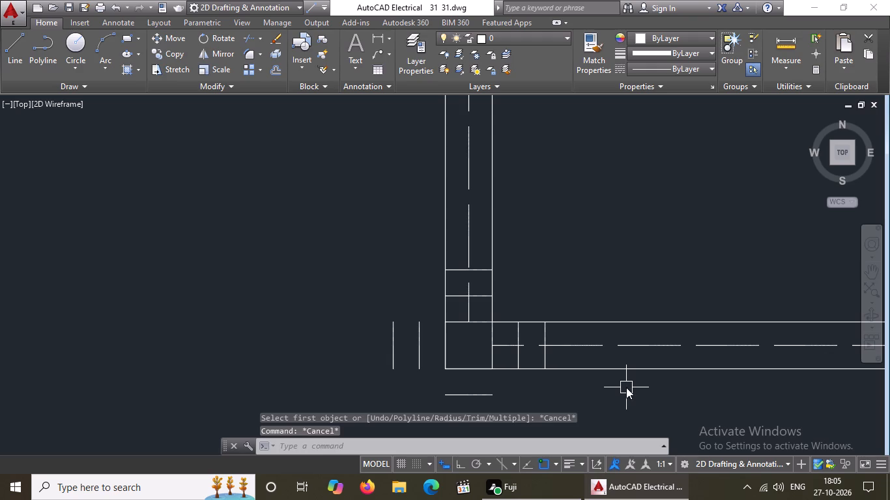
pyautogui.press('Return')
pyautogui.press('m')
pyautogui.press('Return')
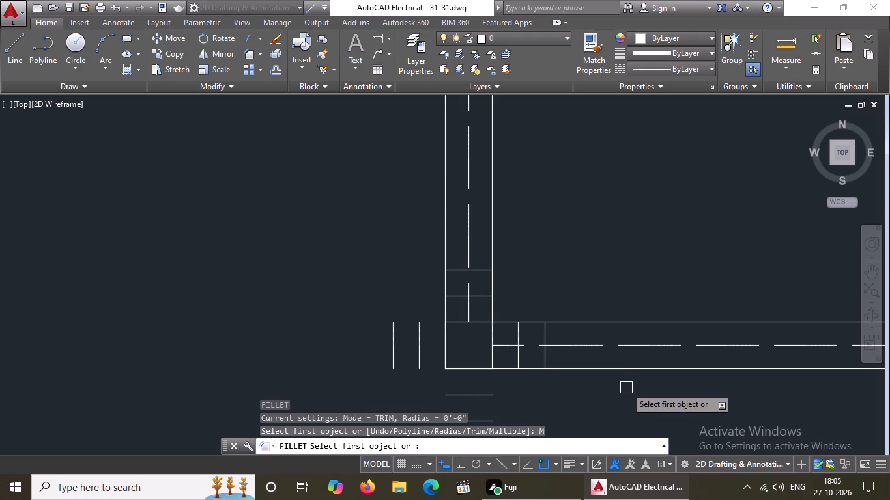
pyautogui.press('r')
pyautogui.press('Return')
pyautogui.press('0')
pyautogui.press('Return')
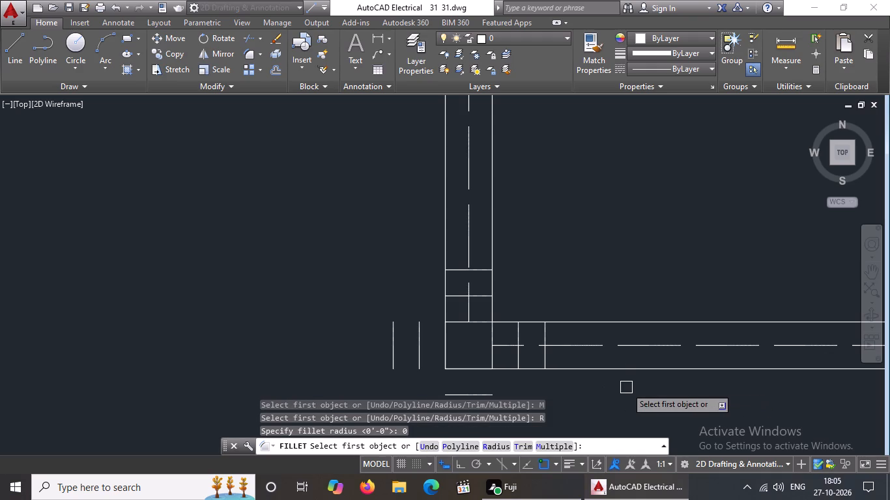
pyautogui.scroll(-2, 638, 339)
pyautogui.scroll(3, 599, 364)
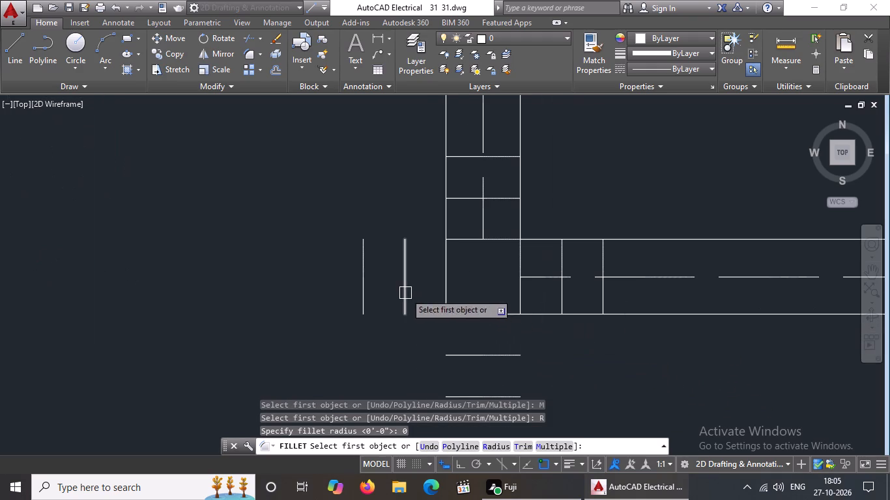
pyautogui.click(405, 292)
pyautogui.click(465, 359)
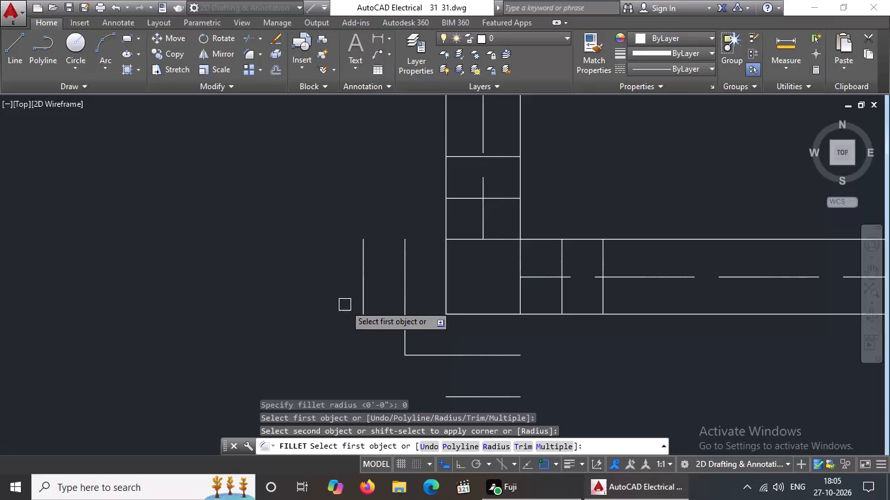
pyautogui.click(362, 298)
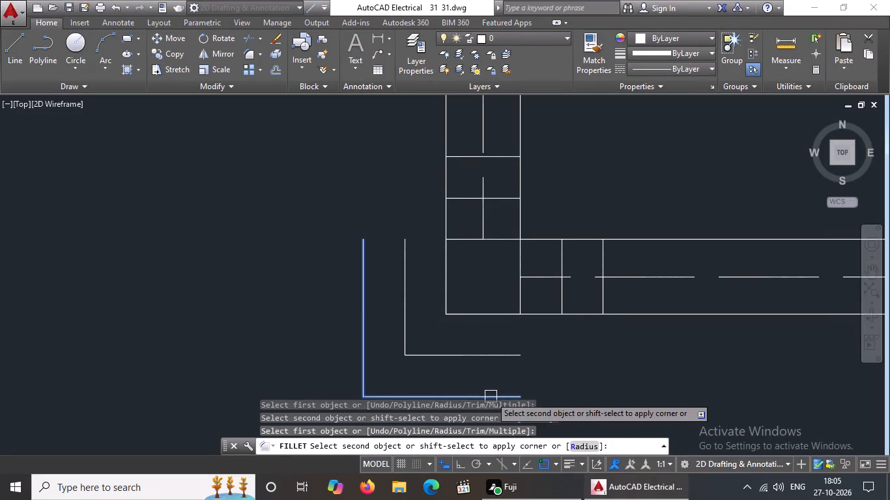
pyautogui.click(491, 396)
# Fillet the same column's inner and outer bottom offset lines to the matching offset lines on its right side, at radius 0.
pyautogui.moveTo(499, 355); pyautogui.dragTo(507, 350)
pyautogui.click(562, 298)
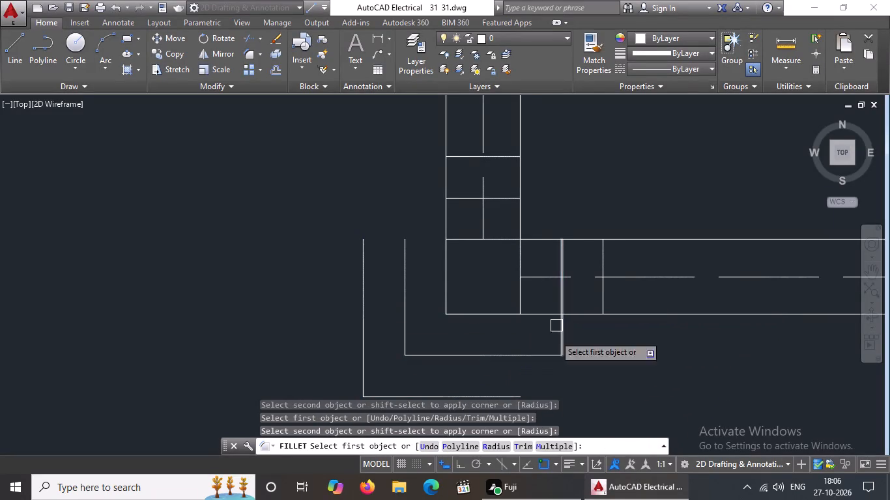
pyautogui.moveTo(510, 393); pyautogui.dragTo(521, 387)
pyautogui.click(602, 295)
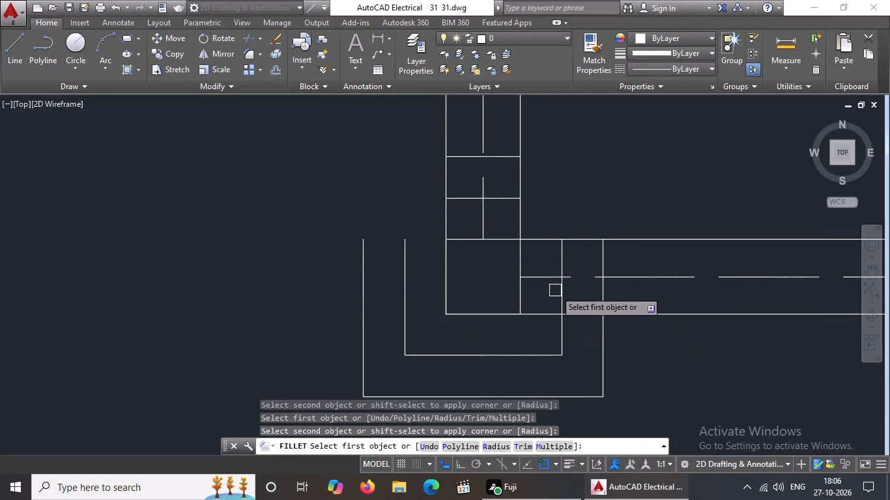
# Fillet the southwest corner column's inner and outer top offset lines to the matching left and right offset lines, at radius 0.
pyautogui.moveTo(405, 259); pyautogui.dragTo(414, 250)
pyautogui.click(474, 197)
pyautogui.moveTo(360, 259); pyautogui.dragTo(377, 242)
pyautogui.click(463, 157)
pyautogui.click(505, 195)
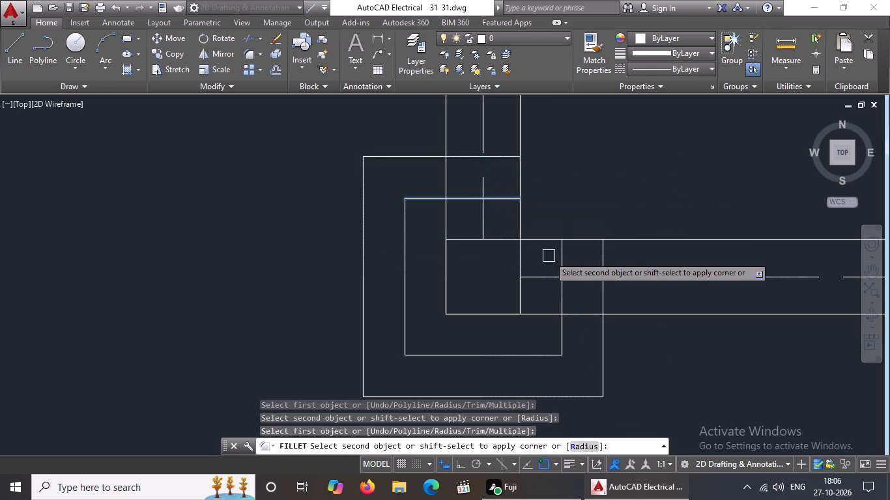
pyautogui.click(562, 254)
pyautogui.click(510, 156)
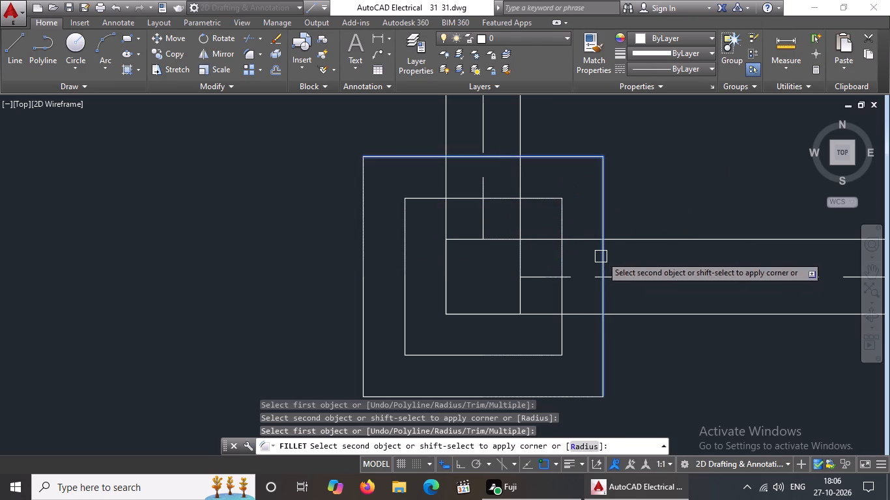
pyautogui.moveTo(604, 254); pyautogui.dragTo(601, 260)
# At the second column along the south wall, fillet both top-left offset corners and the inner top-right corner at radius 0.
pyautogui.scroll(-3, 536, 273)
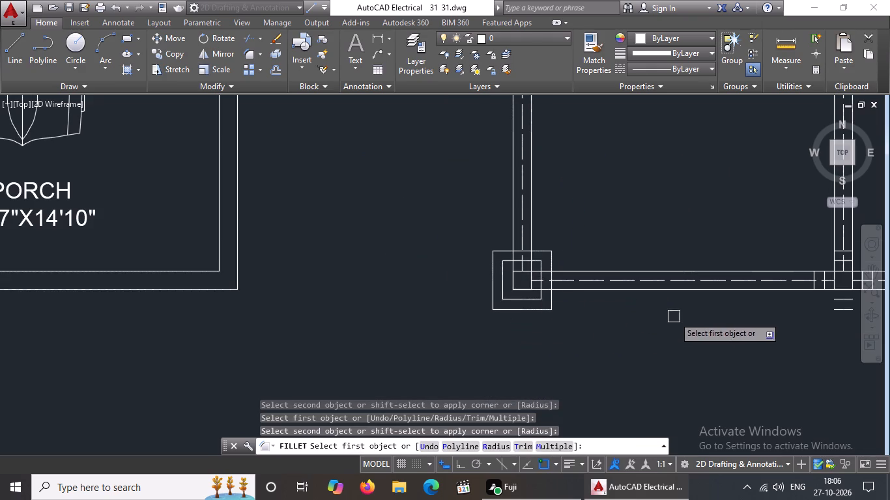
pyautogui.moveTo(597, 342); pyautogui.dragTo(417, 387, button='middle')
pyautogui.scroll(2, 738, 346)
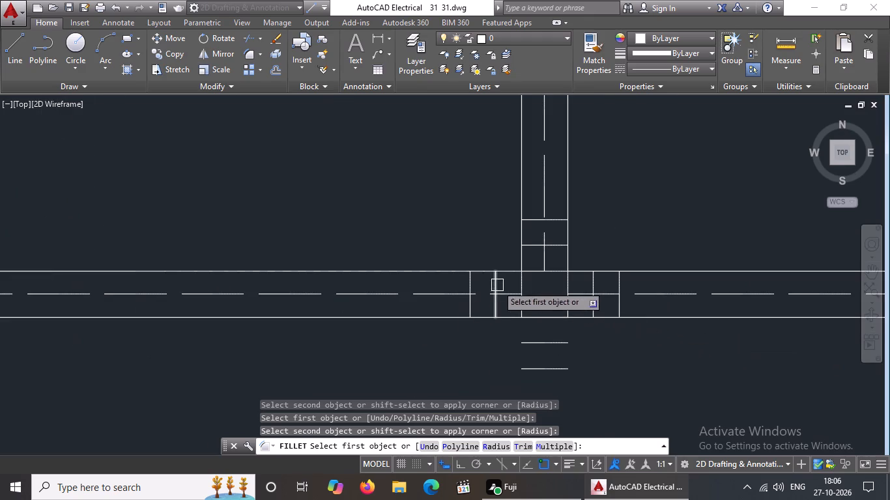
pyautogui.click(497, 283)
pyautogui.click(534, 245)
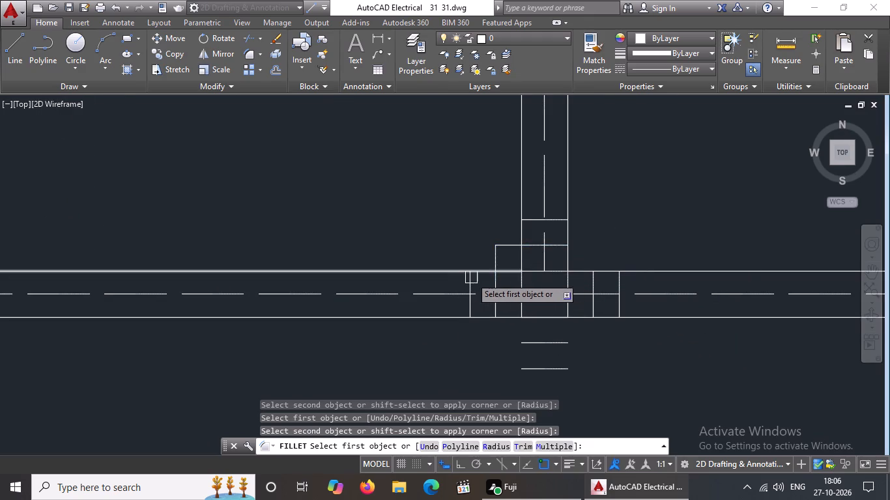
pyautogui.click(470, 283)
pyautogui.moveTo(530, 221); pyautogui.dragTo(535, 233)
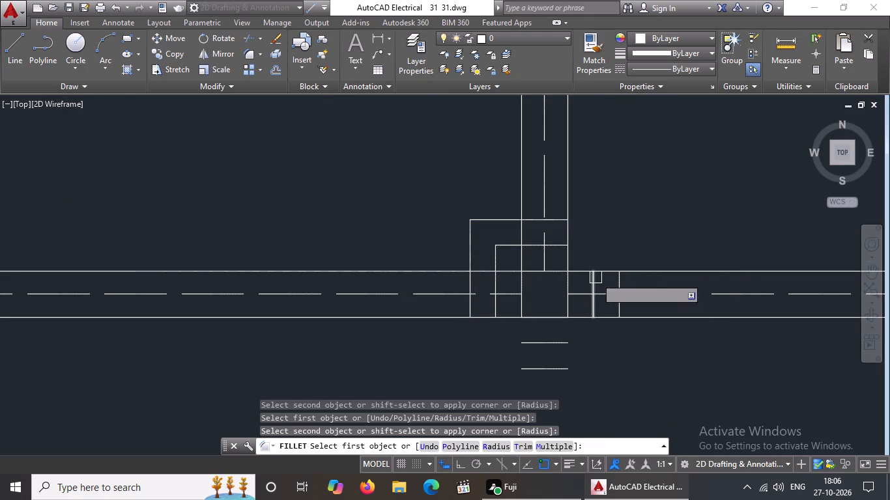
pyautogui.click(593, 281)
pyautogui.click(558, 244)
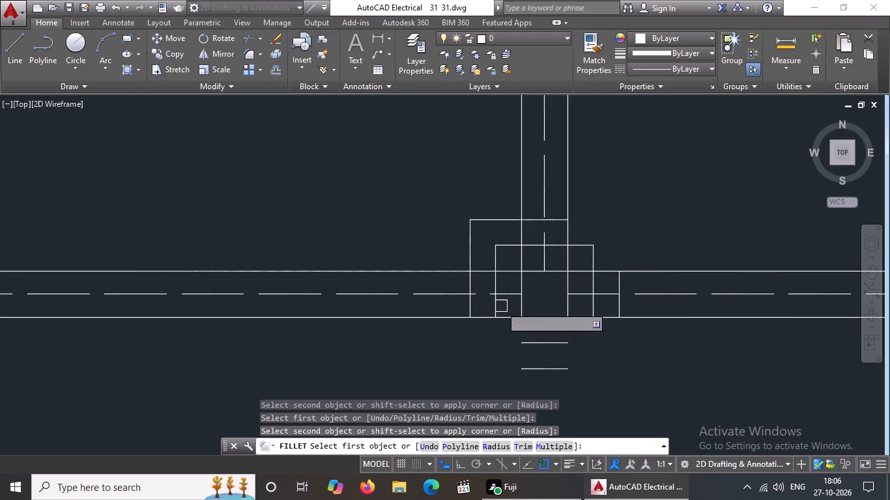
# Fillet the same column's inner and outer bottom offset lines to both sides, and its outer top line to the outer right one.
pyautogui.moveTo(495, 306); pyautogui.dragTo(499, 314)
pyautogui.click(541, 345)
pyautogui.moveTo(471, 303); pyautogui.dragTo(472, 309)
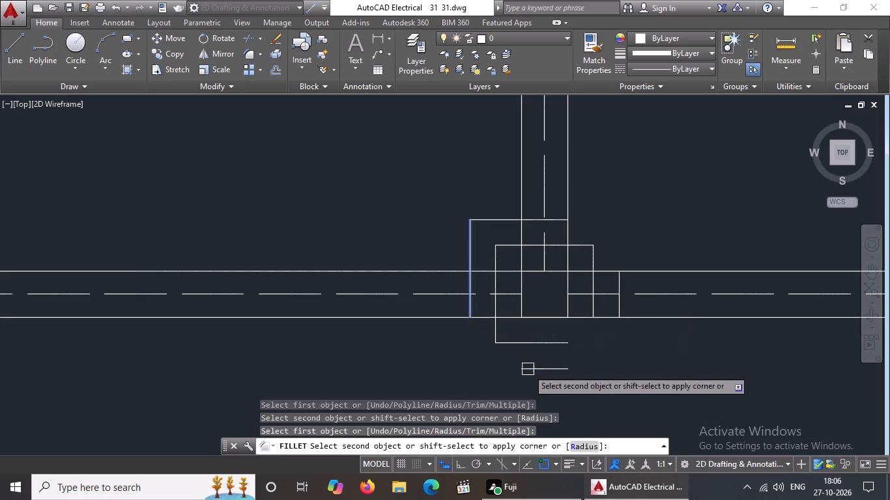
pyautogui.click(537, 370)
pyautogui.moveTo(563, 345); pyautogui.dragTo(569, 343)
pyautogui.moveTo(593, 309); pyautogui.dragTo(588, 324)
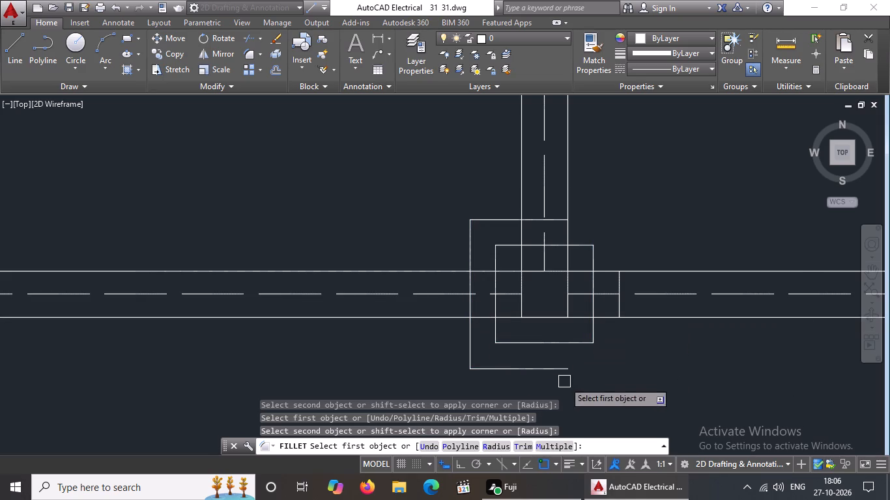
pyautogui.moveTo(560, 370); pyautogui.dragTo(572, 363)
pyautogui.click(618, 309)
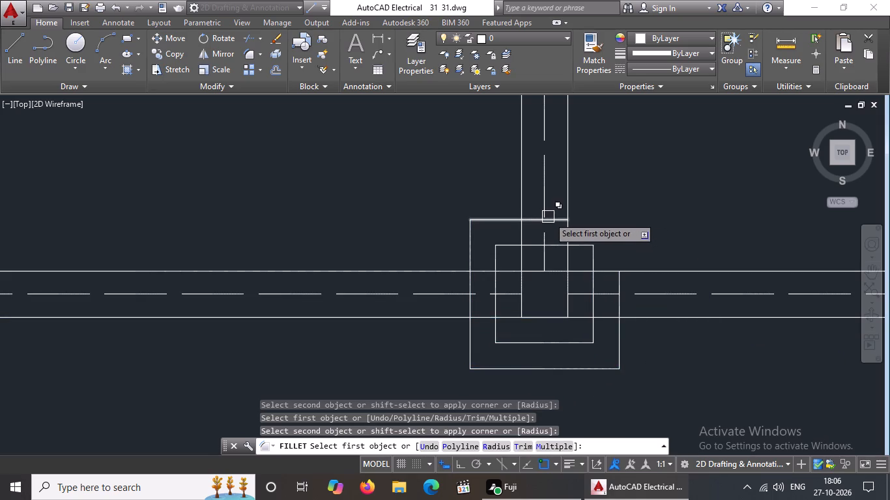
pyautogui.click(552, 217)
pyautogui.click(619, 283)
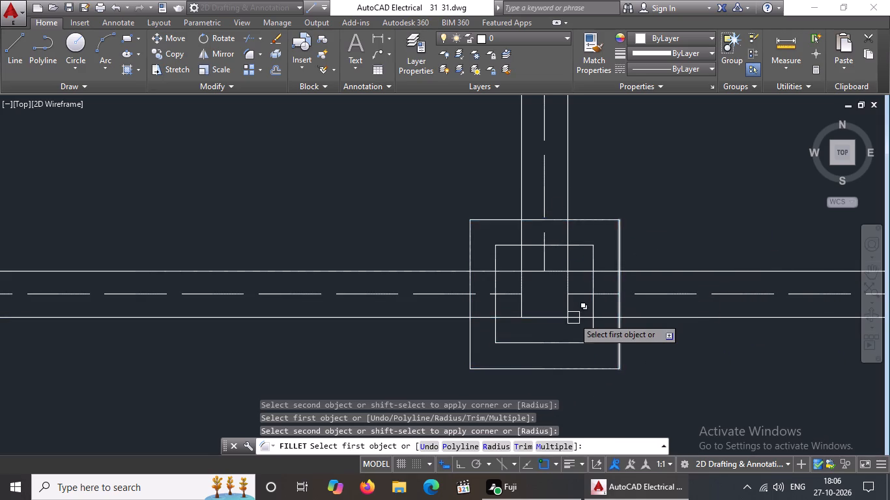
# At the third column along the south wall, fillet the inner and outer top offset lines to the matching left and right ones.
pyautogui.scroll(-6, 573, 318)
pyautogui.scroll(5, 683, 315)
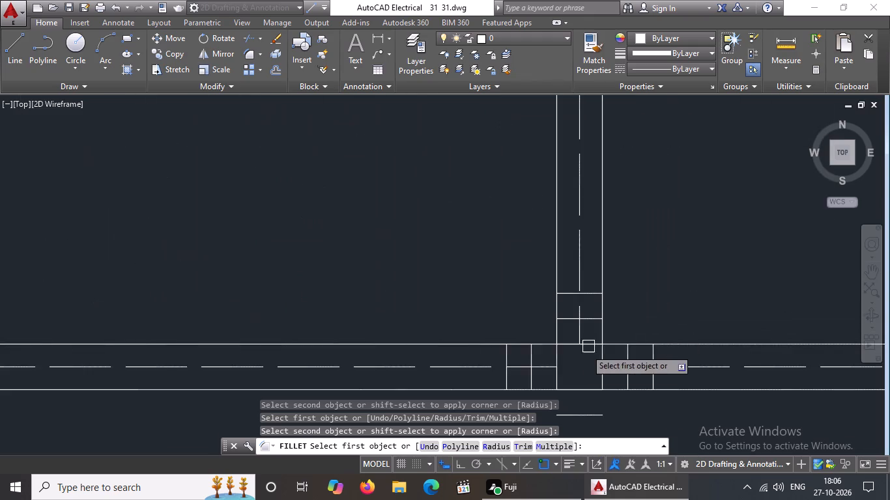
pyautogui.scroll(3, 573, 363)
pyautogui.moveTo(400, 337); pyautogui.dragTo(419, 320)
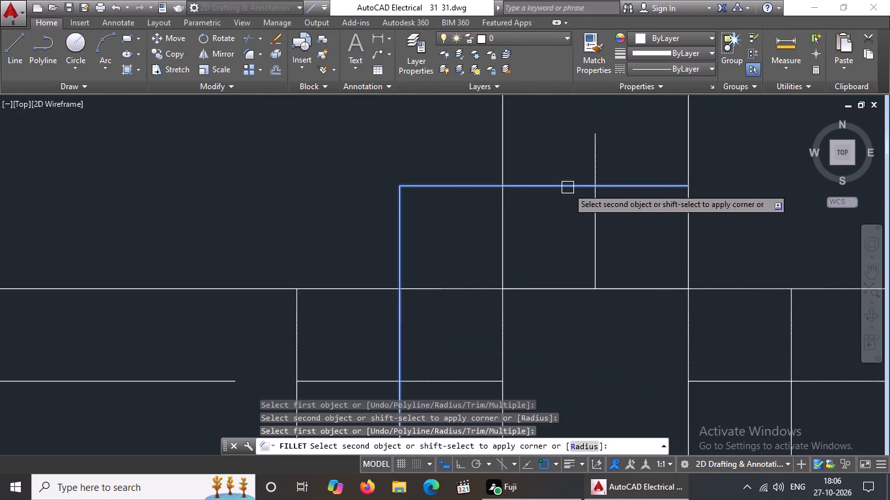
pyautogui.click(567, 187)
pyautogui.scroll(-3, 570, 206)
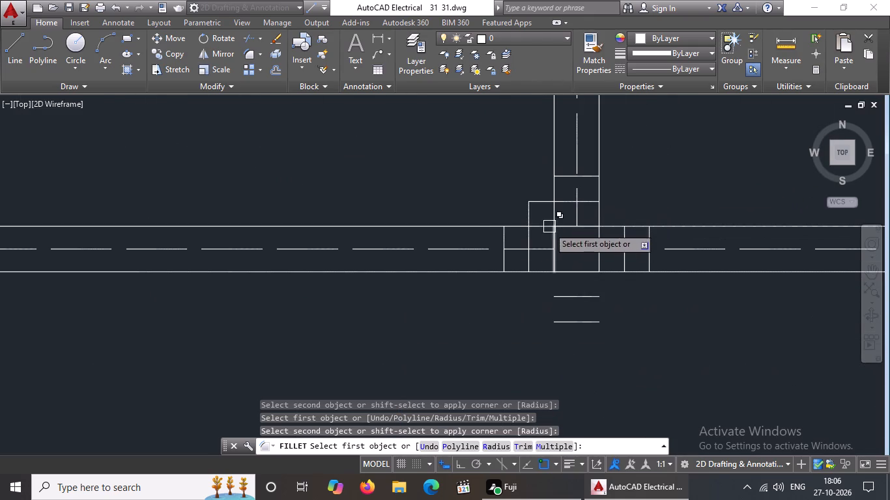
pyautogui.click(502, 240)
pyautogui.click(567, 178)
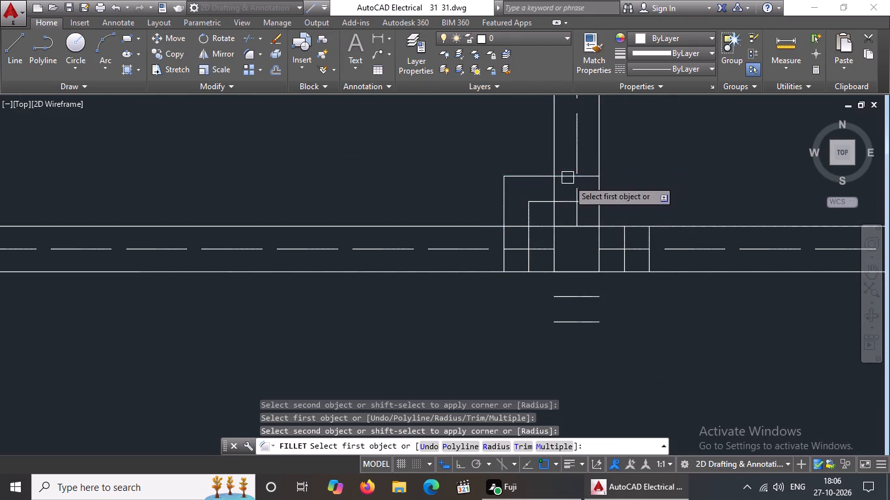
pyautogui.scroll(2, 607, 225)
pyautogui.click(560, 163)
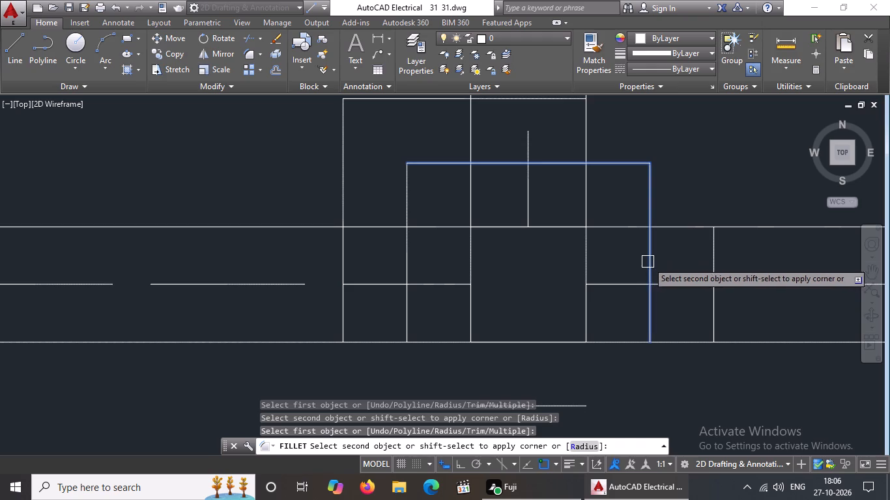
pyautogui.click(655, 258)
pyautogui.scroll(-3, 652, 253)
pyautogui.scroll(2, 632, 213)
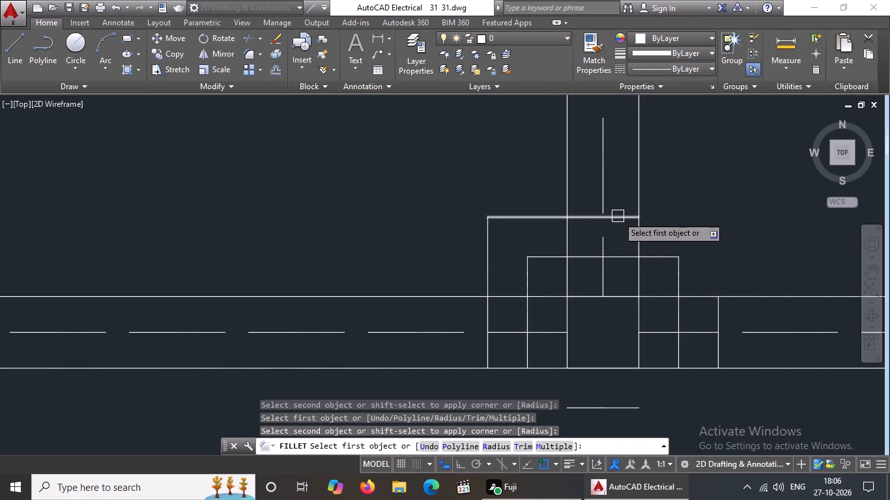
pyautogui.click(619, 215)
pyautogui.click(723, 314)
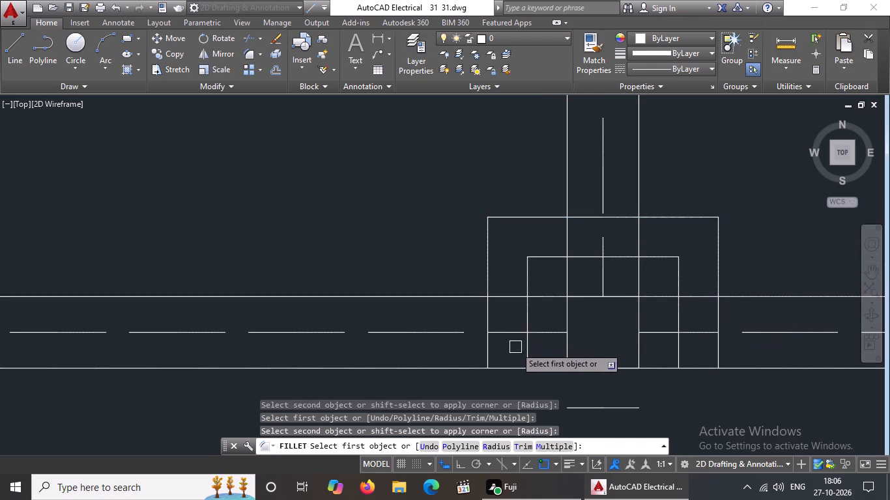
# Fillet the third column's inner and outer bottom offset lines to the matching left and right offset lines, at radius 0.
pyautogui.click(522, 348)
pyautogui.click(594, 415)
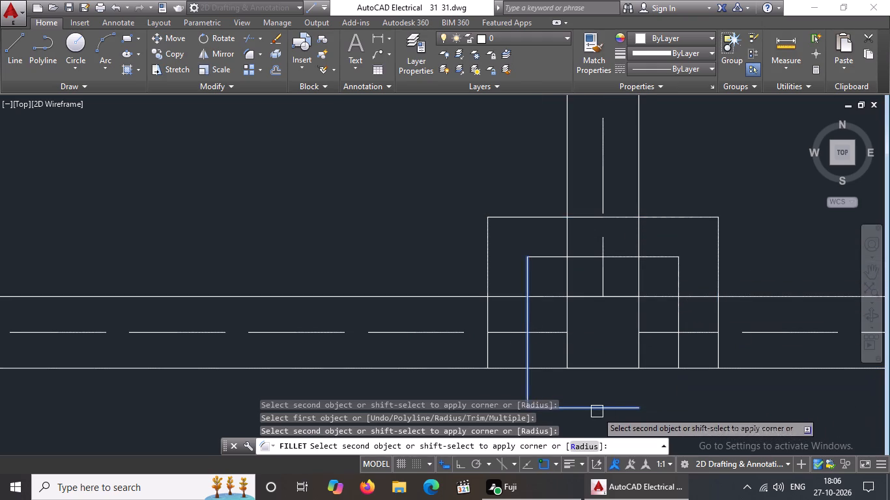
pyautogui.click(595, 412)
pyautogui.click(626, 408)
pyautogui.click(678, 352)
pyautogui.scroll(-2, 663, 304)
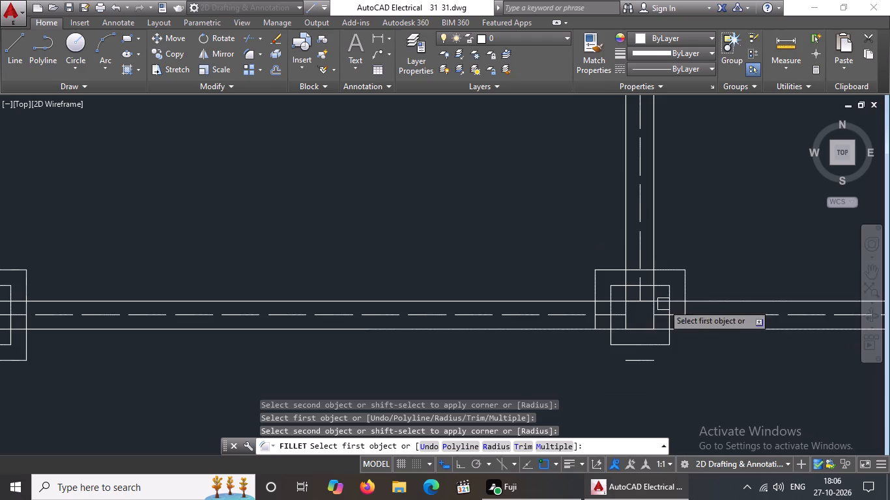
pyautogui.scroll(2, 643, 350)
pyautogui.moveTo(517, 283); pyautogui.dragTo(526, 299)
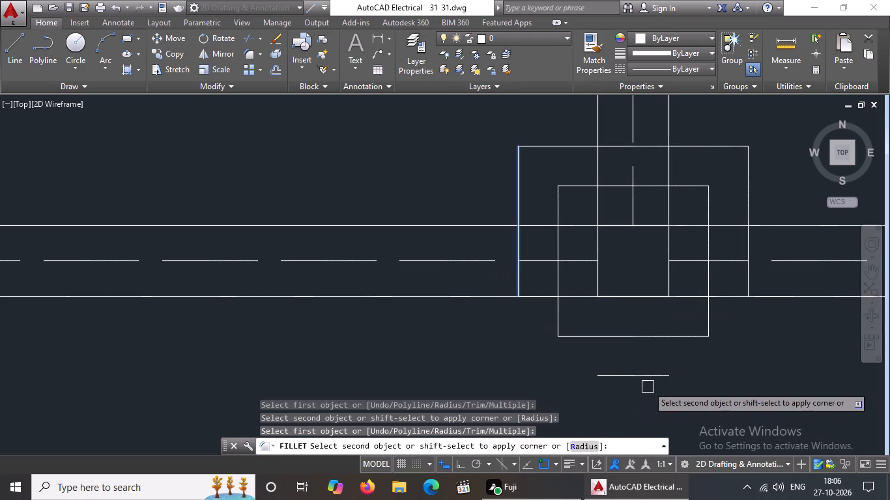
pyautogui.click(647, 379)
pyautogui.click(665, 376)
pyautogui.moveTo(746, 278); pyautogui.dragTo(740, 288)
# At the southeast corner column, fillet the inner and outer offset lines at both top corners and the inner ones at the bottom-left.
pyautogui.scroll(-3, 587, 324)
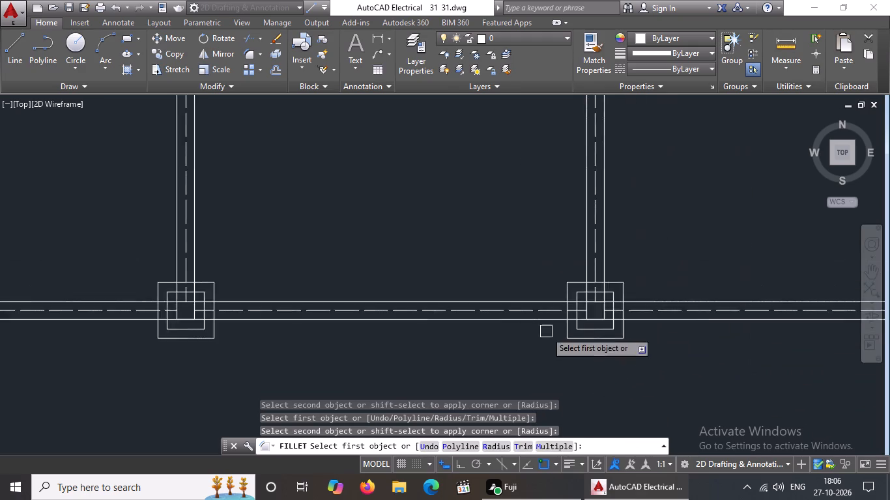
pyautogui.scroll(-5, 538, 331)
pyautogui.scroll(3, 661, 324)
pyautogui.scroll(4, 503, 303)
pyautogui.scroll(-2, 728, 296)
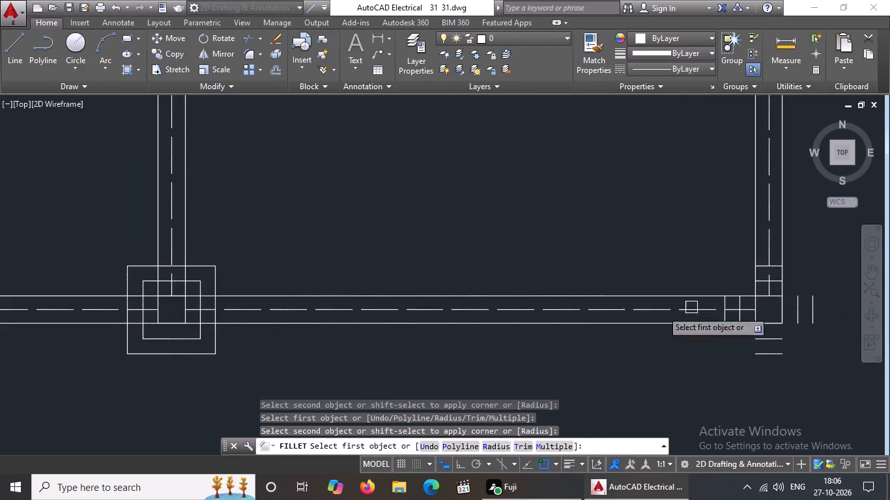
pyautogui.scroll(-4, 648, 313)
pyautogui.scroll(5, 703, 305)
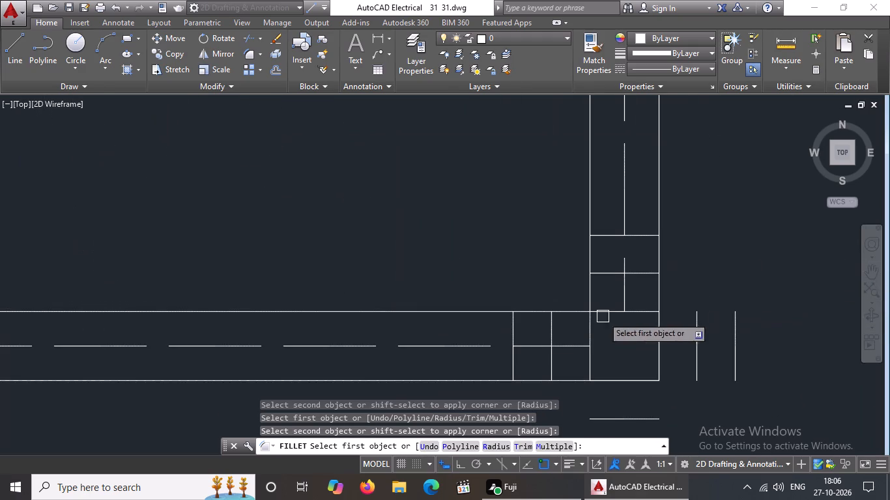
pyautogui.moveTo(548, 328); pyautogui.dragTo(564, 320)
pyautogui.click(607, 273)
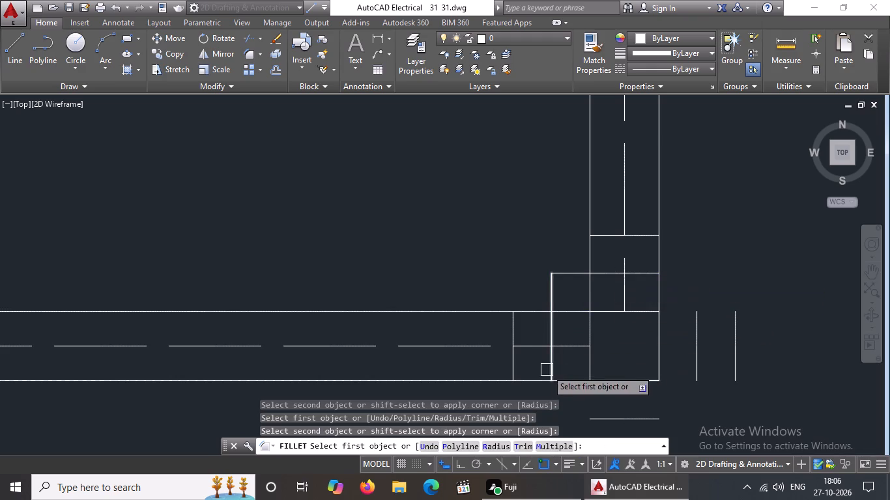
pyautogui.click(551, 367)
pyautogui.click(618, 422)
pyautogui.moveTo(512, 332); pyautogui.dragTo(523, 327)
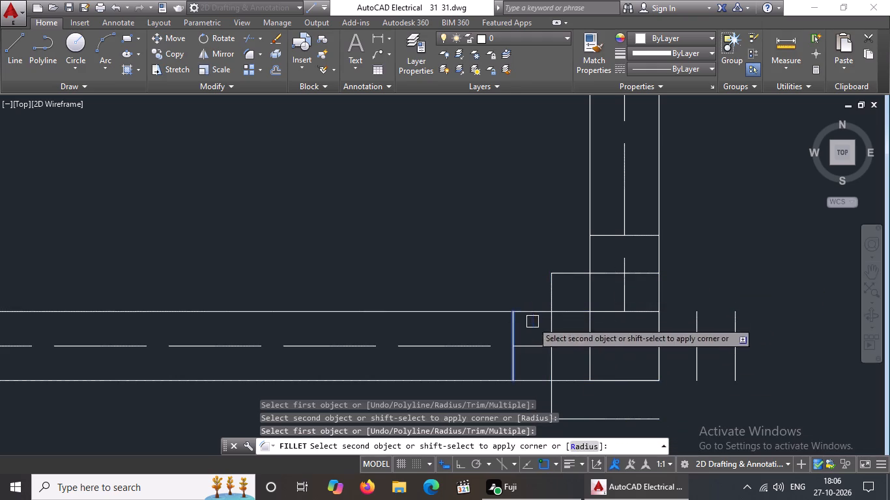
pyautogui.moveTo(603, 236); pyautogui.dragTo(618, 240)
pyautogui.click(702, 337)
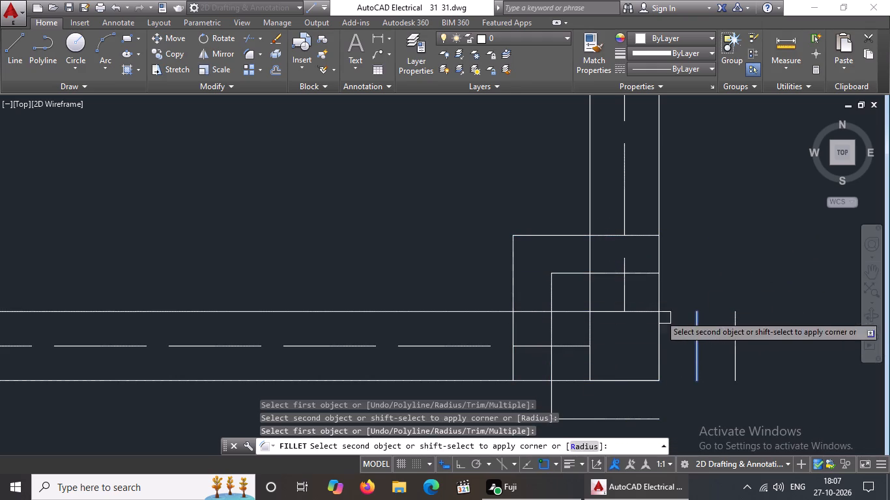
pyautogui.click(648, 277)
pyautogui.moveTo(651, 234); pyautogui.dragTo(659, 241)
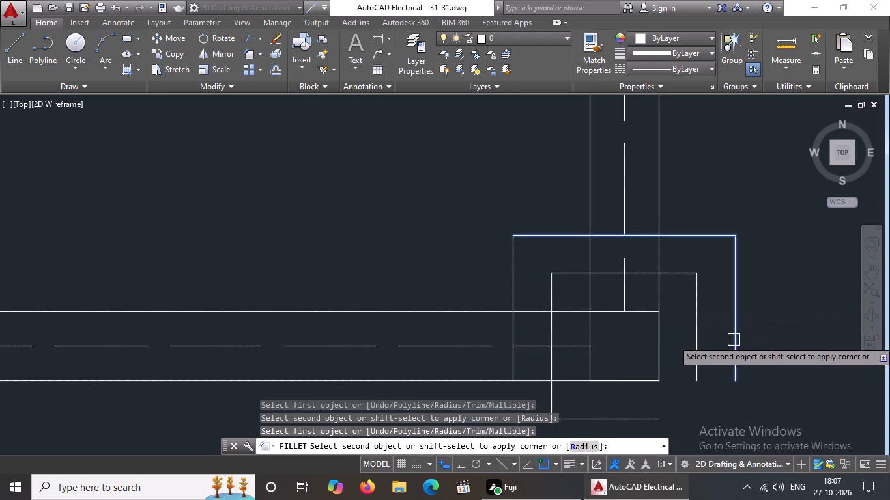
pyautogui.click(734, 339)
# Fillet the southeast column's remaining corners: outer bottom-left, inner bottom-right and outer bottom-right, then end the Fillet command.
pyautogui.scroll(-3, 734, 321)
pyautogui.scroll(2, 707, 354)
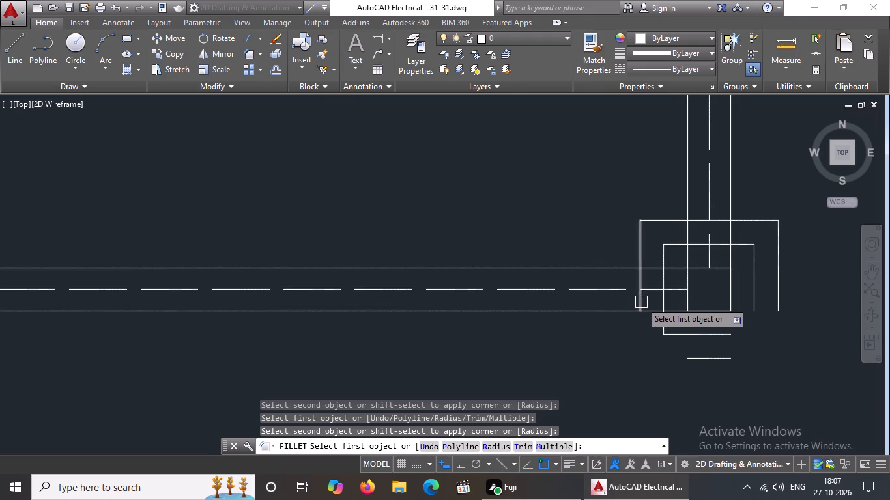
pyautogui.click(641, 302)
pyautogui.click(700, 360)
pyautogui.click(719, 339)
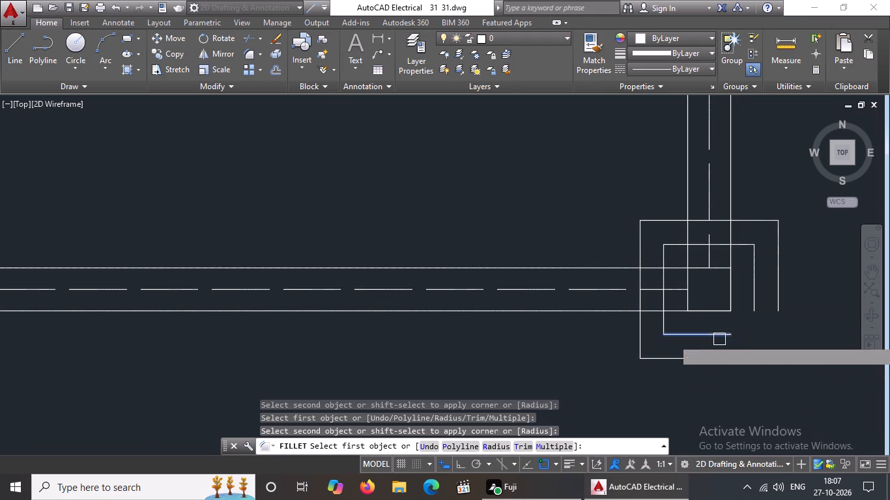
pyautogui.click(753, 304)
pyautogui.moveTo(724, 362); pyautogui.dragTo(732, 354)
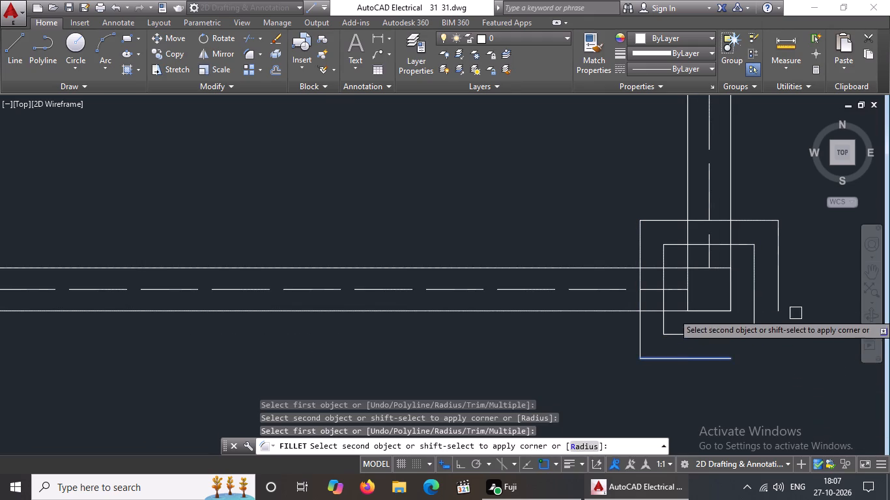
pyautogui.click(779, 296)
pyautogui.scroll(-3, 615, 338)
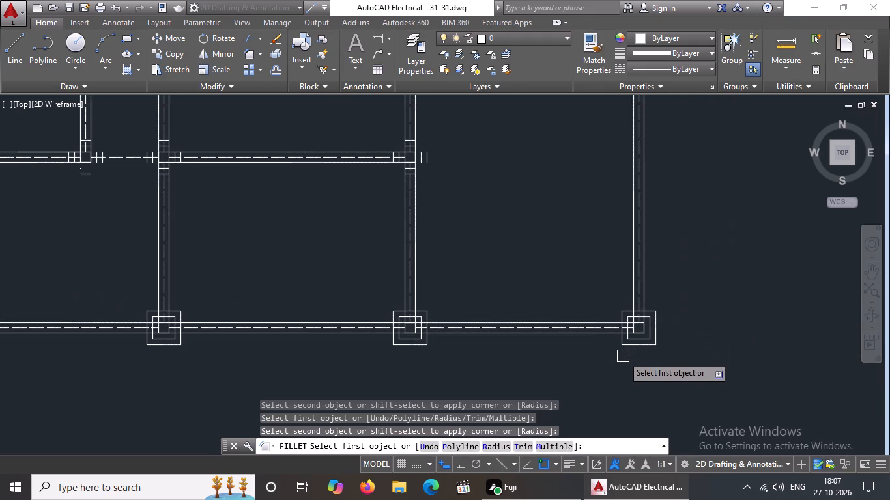
pyautogui.press('Escape')
# At the southeast corner column, draw diagonal lines joining the column's two bottom corners to the matching corners of the inner offset square.
pyautogui.scroll(2, 628, 344)
pyautogui.scroll(2, 687, 311)
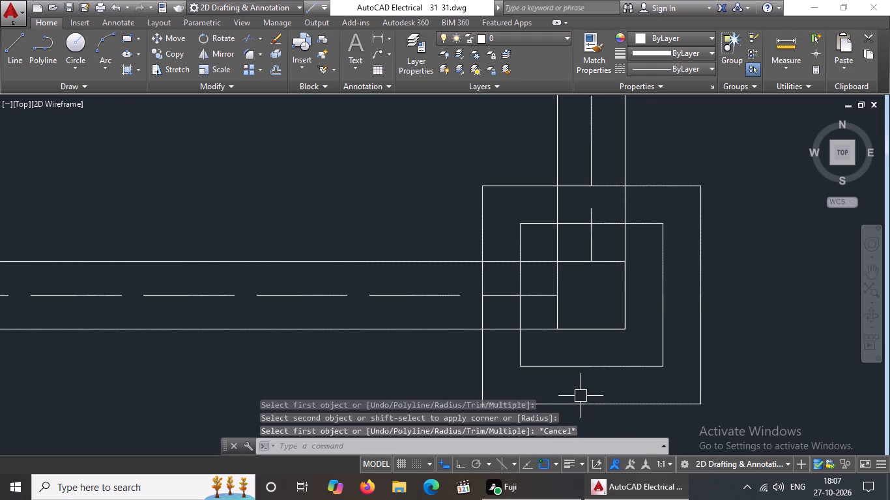
pyautogui.press('l')
pyautogui.press('Return')
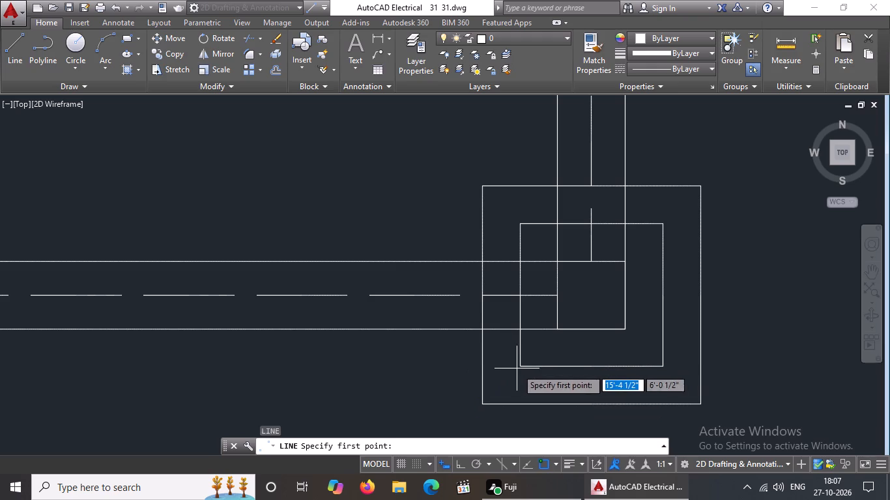
pyautogui.click(522, 364)
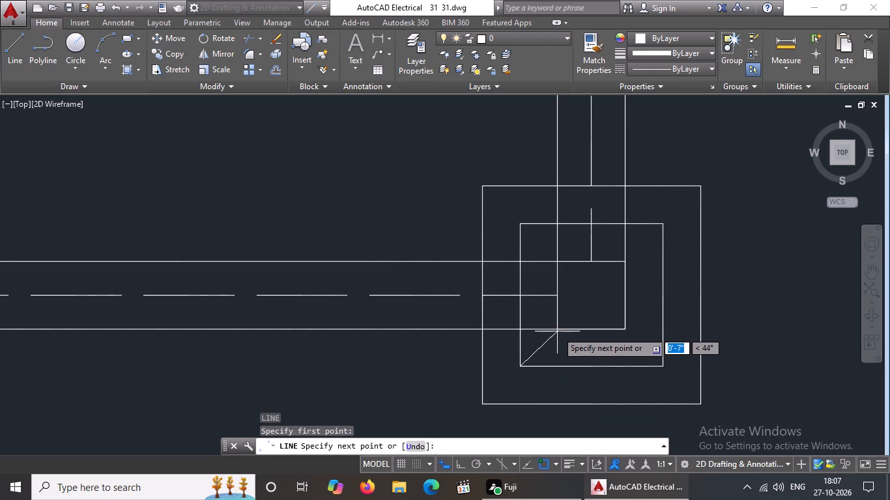
pyautogui.click(558, 328)
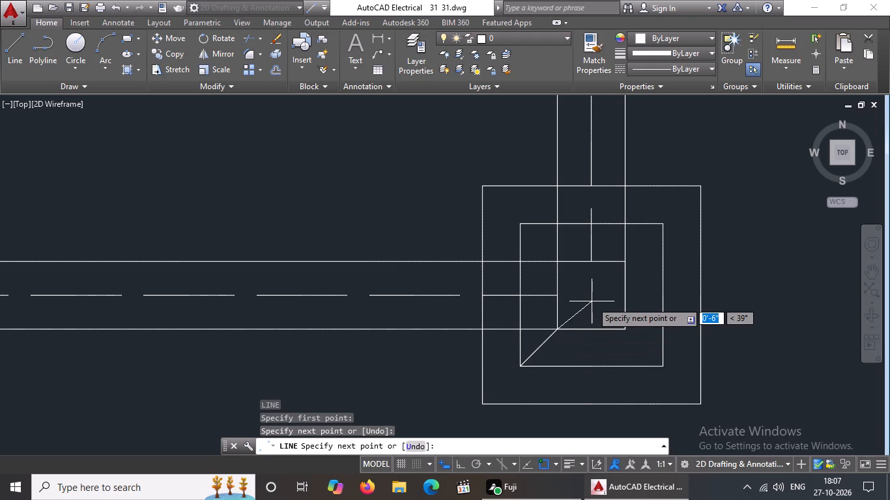
pyautogui.press('Return')
pyautogui.press('l')
pyautogui.press('Return')
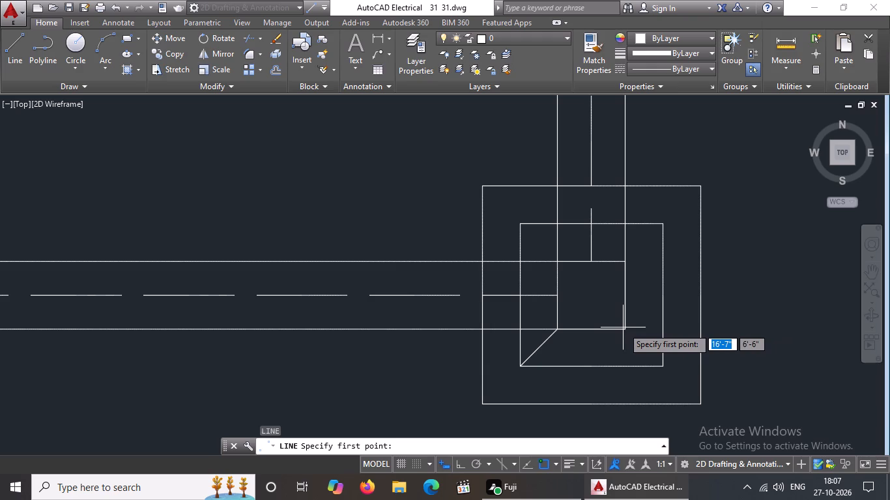
pyautogui.click(624, 329)
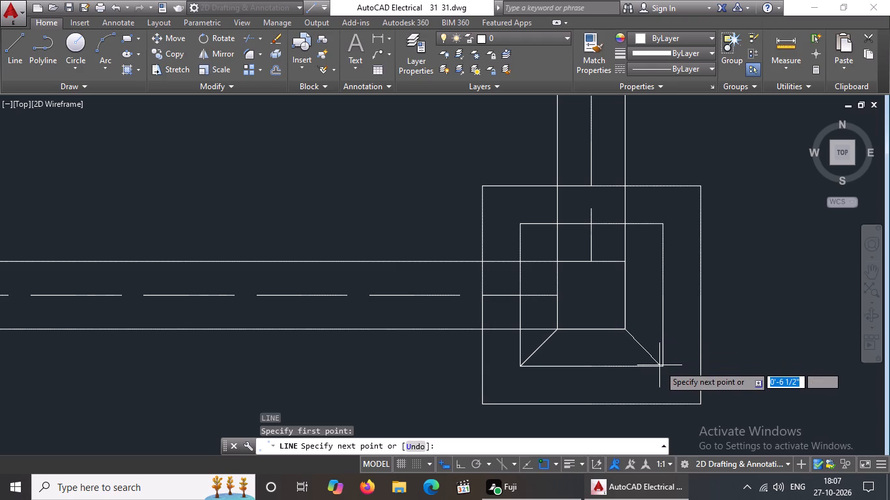
pyautogui.moveTo(663, 367); pyautogui.dragTo(666, 373)
pyautogui.press('Return')
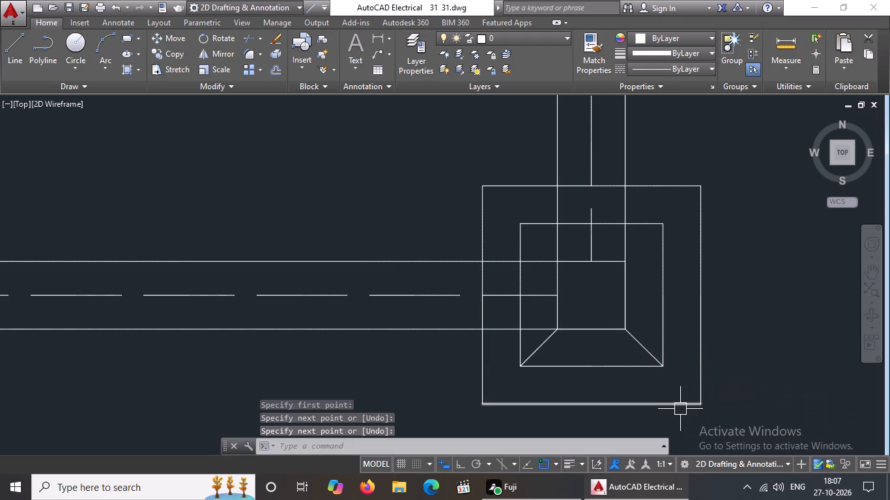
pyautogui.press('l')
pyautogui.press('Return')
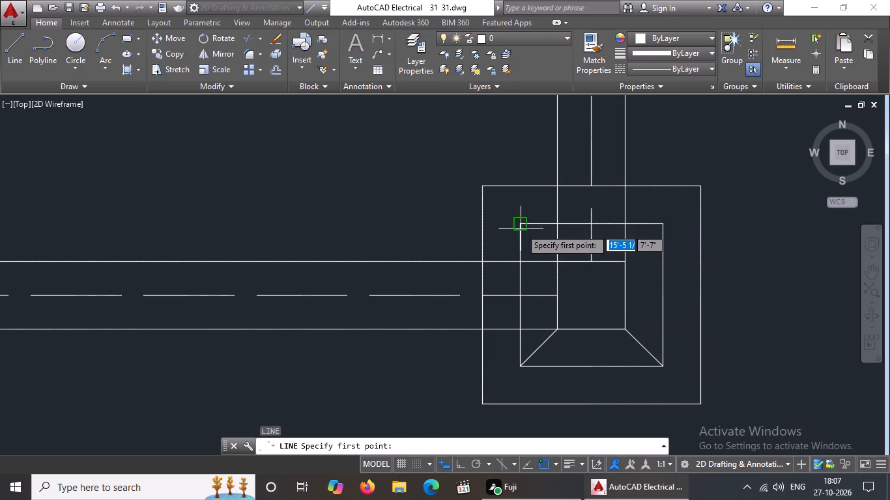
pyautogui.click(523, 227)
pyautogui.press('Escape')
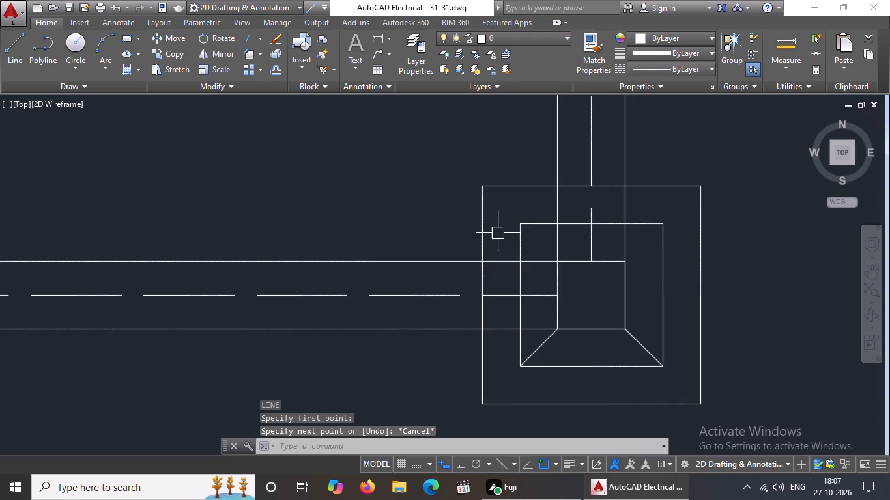
# Draw diagonal lines joining the southeast column's top-left and top-right corners to the matching corners of its inner offset square.
pyautogui.scroll(3, 527, 234)
pyautogui.press('l')
pyautogui.press('Return')
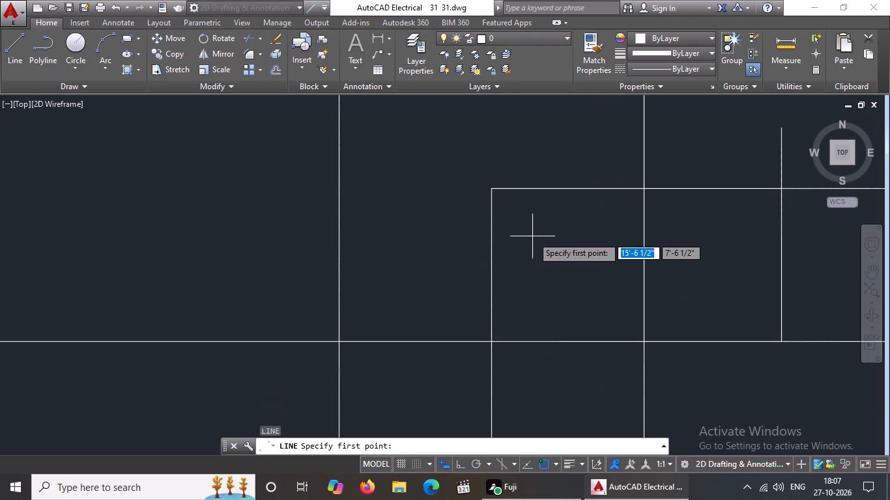
pyautogui.click(491, 190)
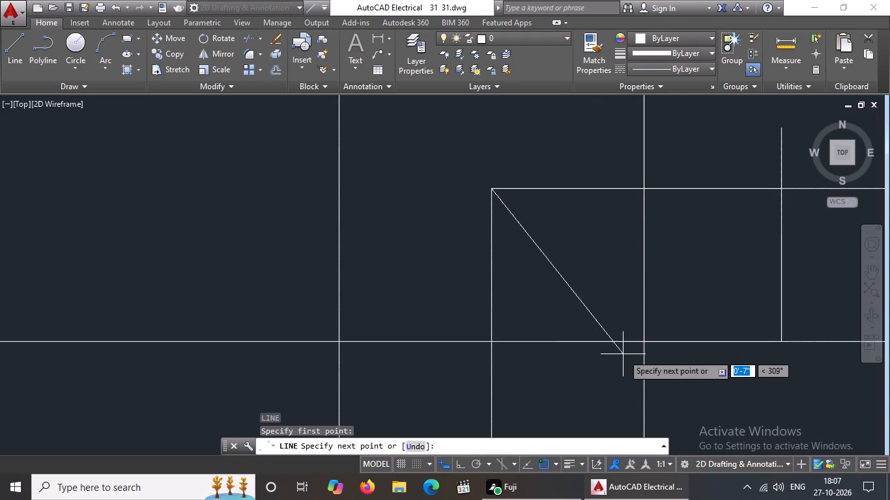
pyautogui.moveTo(645, 340); pyautogui.dragTo(648, 348)
pyautogui.scroll(-4, 658, 351)
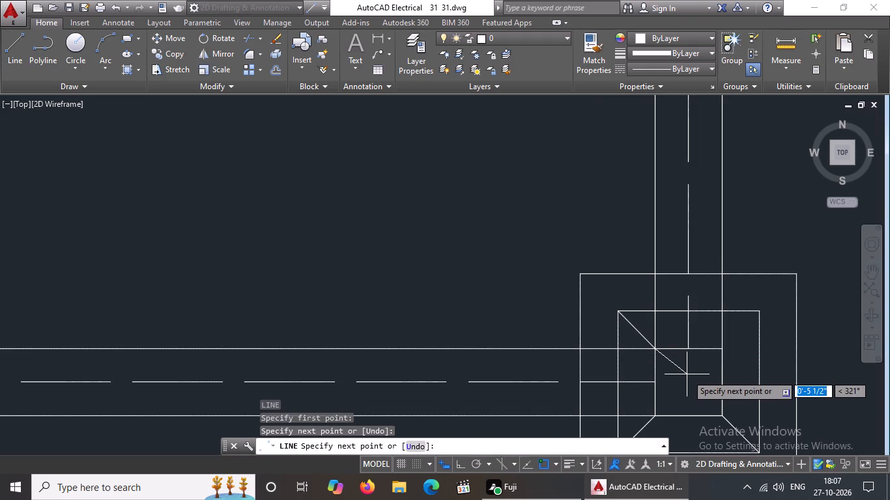
pyautogui.press('Escape')
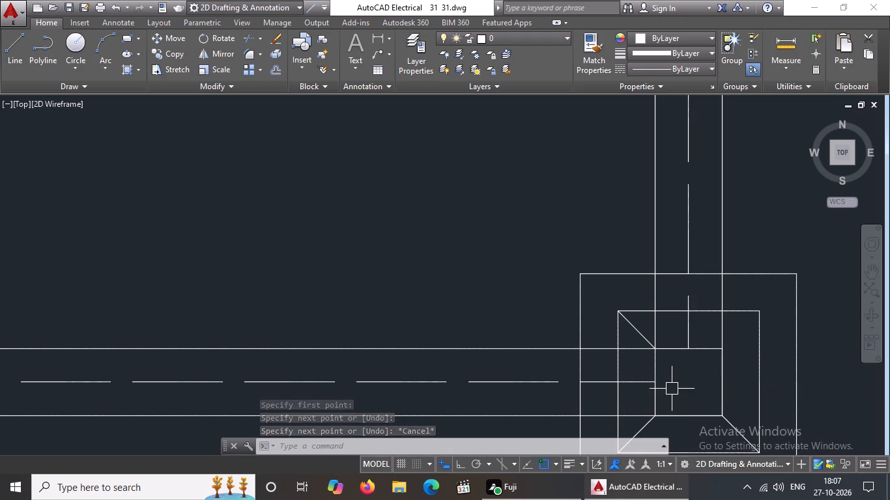
pyautogui.press('Escape')
pyautogui.press('l')
pyautogui.press('Return')
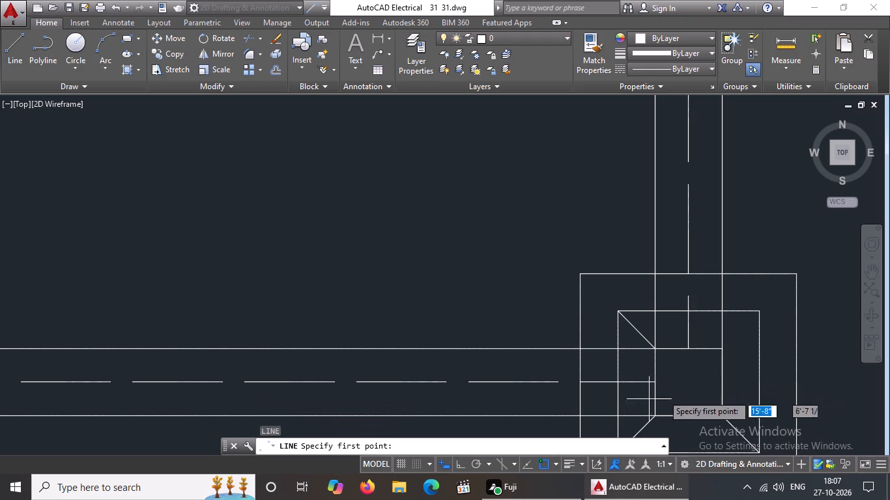
pyautogui.scroll(3, 764, 355)
pyautogui.click(584, 333)
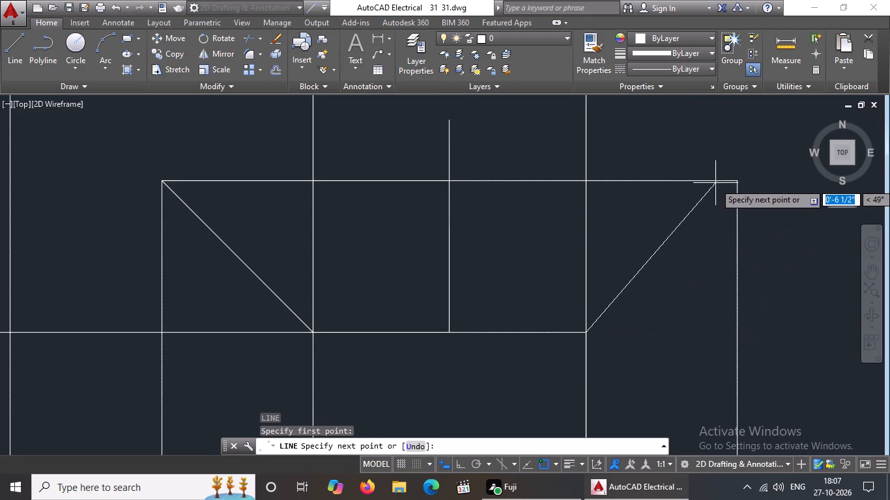
pyautogui.click(734, 182)
pyautogui.press('Escape')
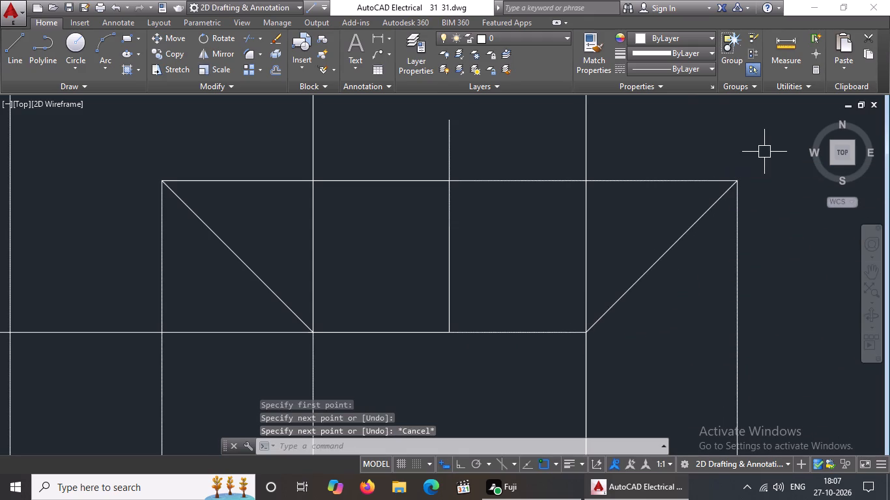
# At the third column along the south wall, draw a diagonal about 7" long from the inner square's top-left corner to the column corner.
pyautogui.press('l')
pyautogui.press('Return')
pyautogui.scroll(-4, 717, 288)
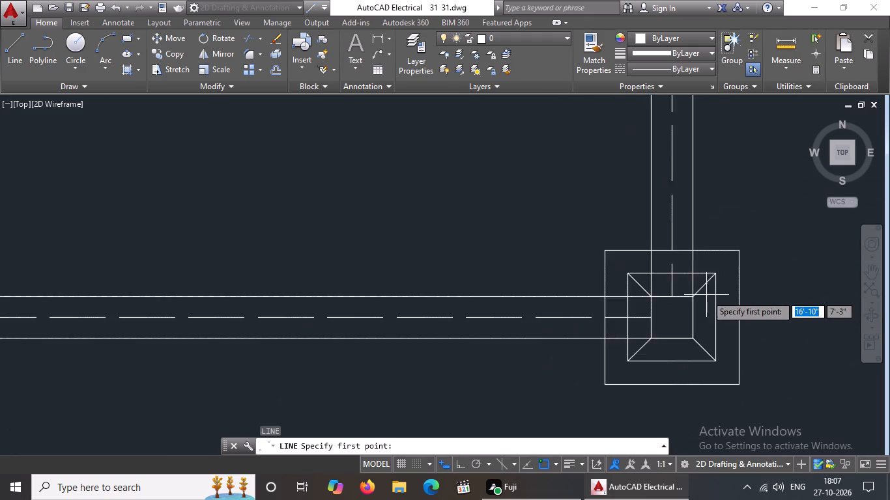
pyautogui.scroll(-2, 706, 295)
pyautogui.scroll(2, 259, 280)
pyautogui.scroll(3, 351, 305)
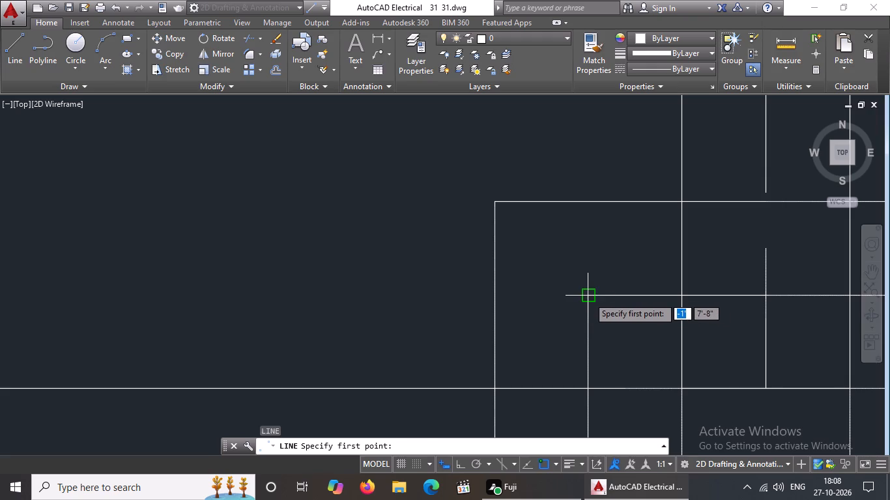
pyautogui.click(589, 297)
pyautogui.scroll(-1, 623, 327)
pyautogui.scroll(2, 655, 368)
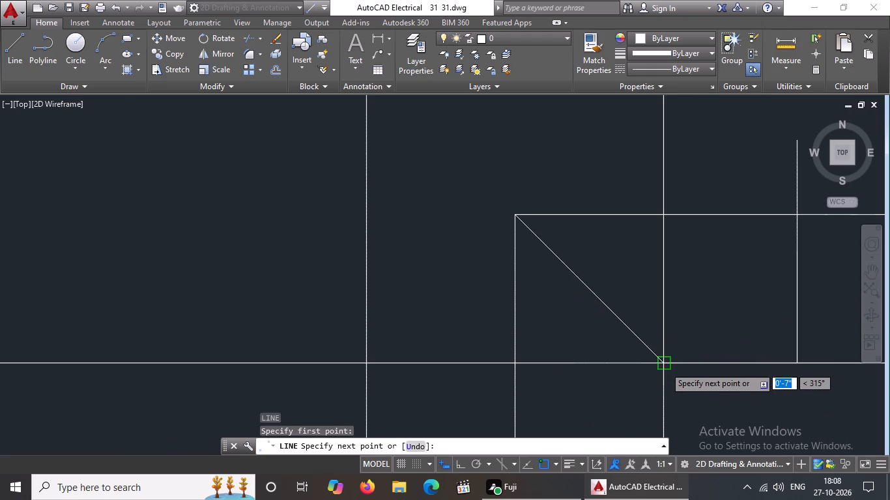
pyautogui.click(665, 367)
pyautogui.press('Return')
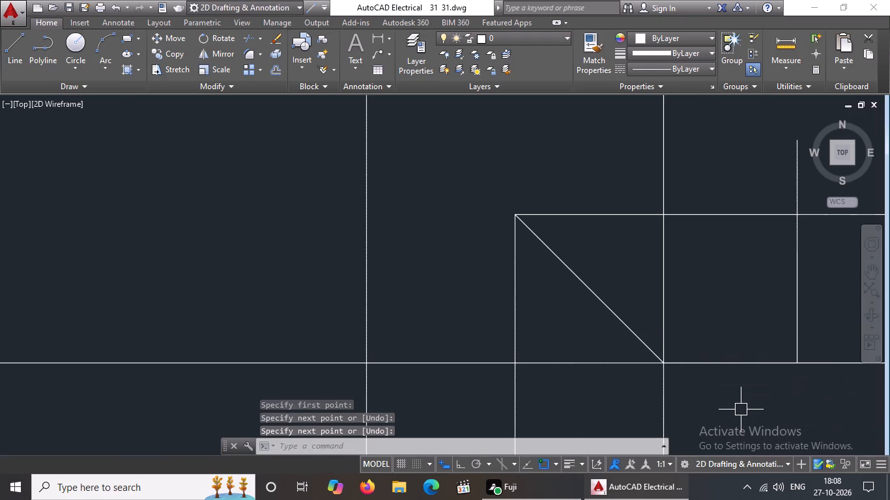
# Draw a diagonal line from the third south-wall column's top-right corner to the inner offset square's top-right corner.
pyautogui.scroll(-3, 739, 411)
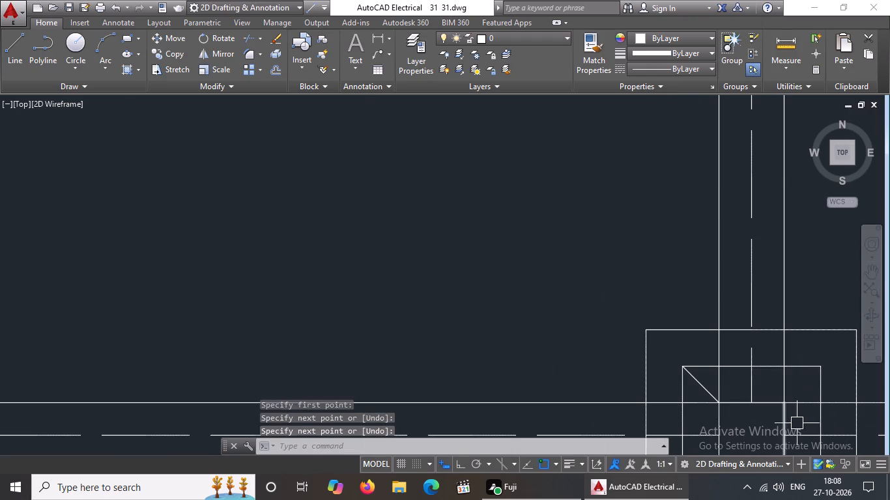
pyautogui.moveTo(799, 419); pyautogui.dragTo(643, 384, button='middle')
pyautogui.scroll(-3, 642, 337)
pyautogui.scroll(3, 644, 355)
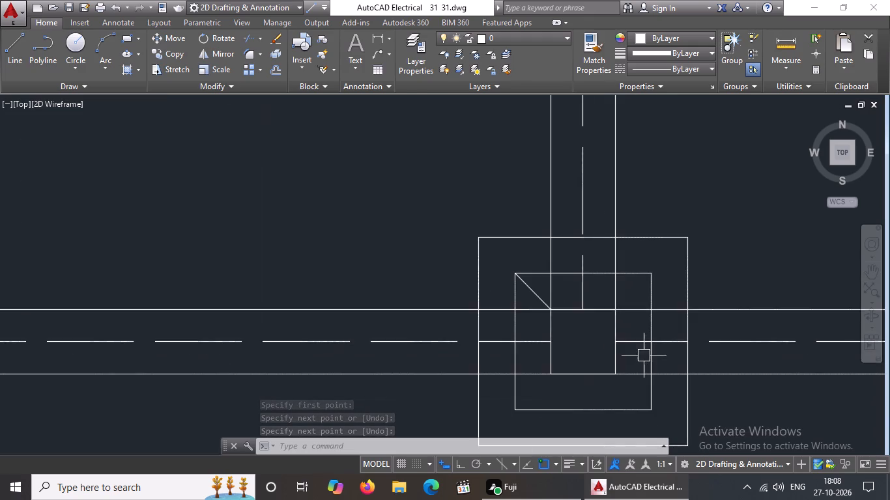
pyautogui.scroll(-6, 620, 340)
pyautogui.scroll(5, 700, 351)
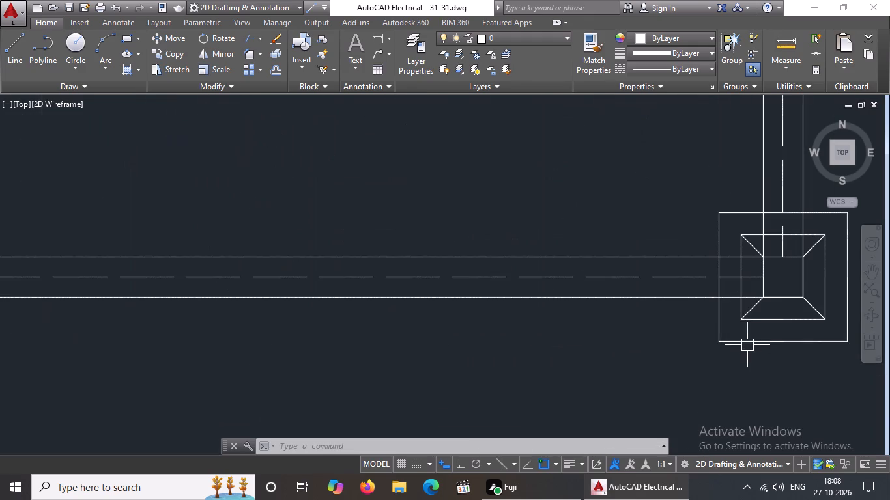
pyautogui.scroll(-2, 663, 346)
pyautogui.scroll(2, 345, 301)
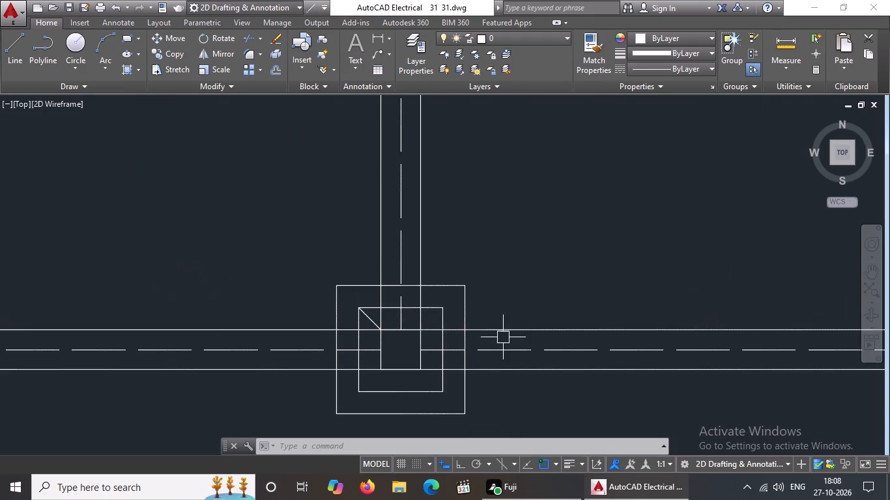
pyautogui.scroll(3, 432, 333)
pyautogui.press('l')
pyautogui.press('Return')
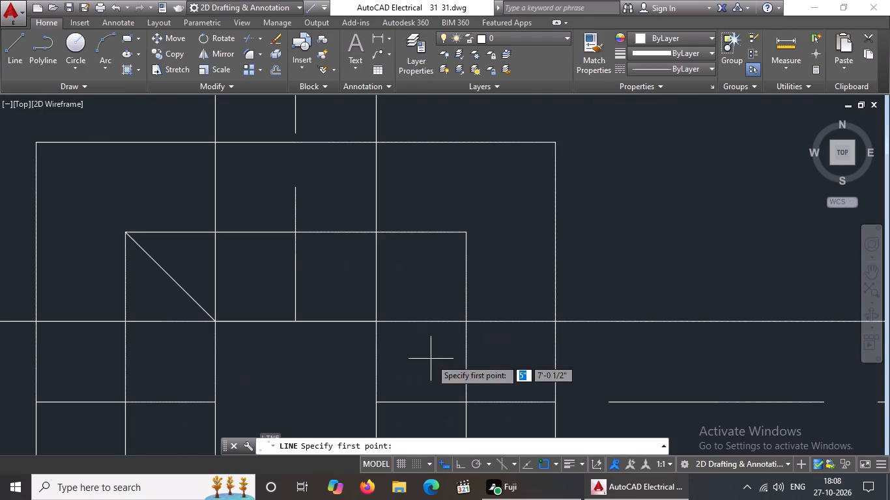
pyautogui.moveTo(373, 321); pyautogui.dragTo(379, 311)
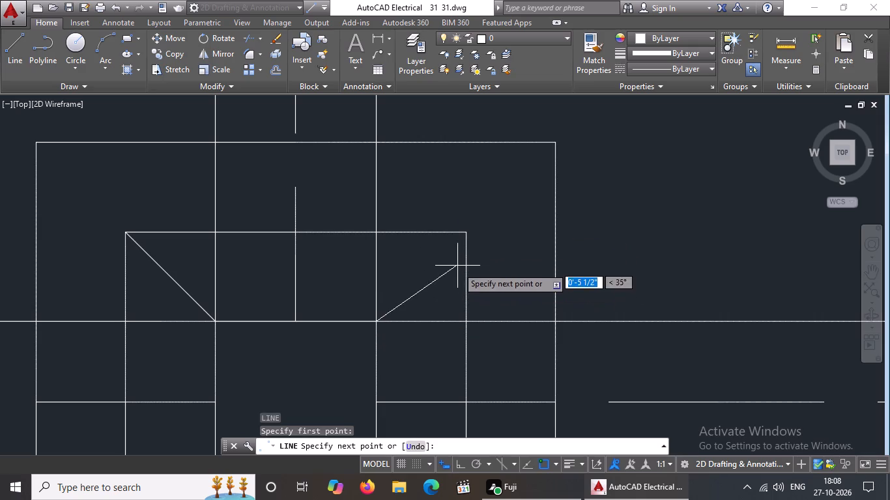
pyautogui.moveTo(465, 233); pyautogui.dragTo(478, 223)
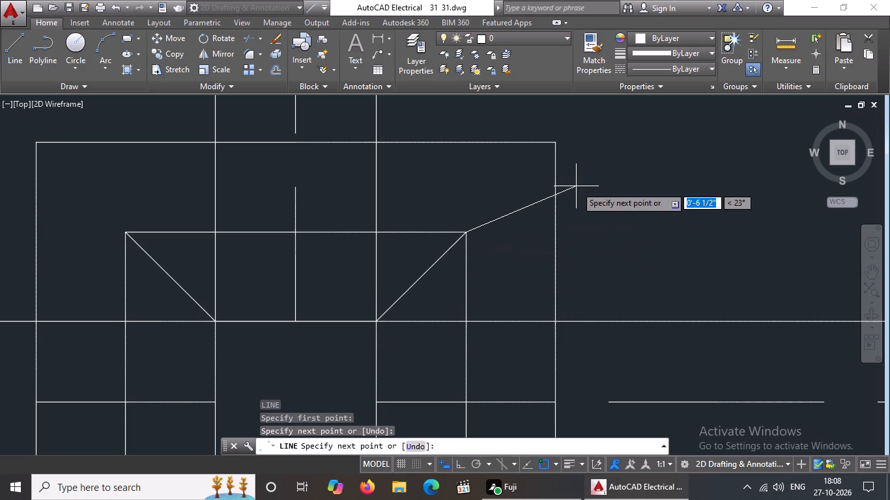
pyautogui.press('Return')
# Draw diagonal lines joining the third column's bottom-left and bottom-right corners to the matching corners of its inner offset square.
pyautogui.press('l')
pyautogui.press('Return')
pyautogui.scroll(-2, 566, 201)
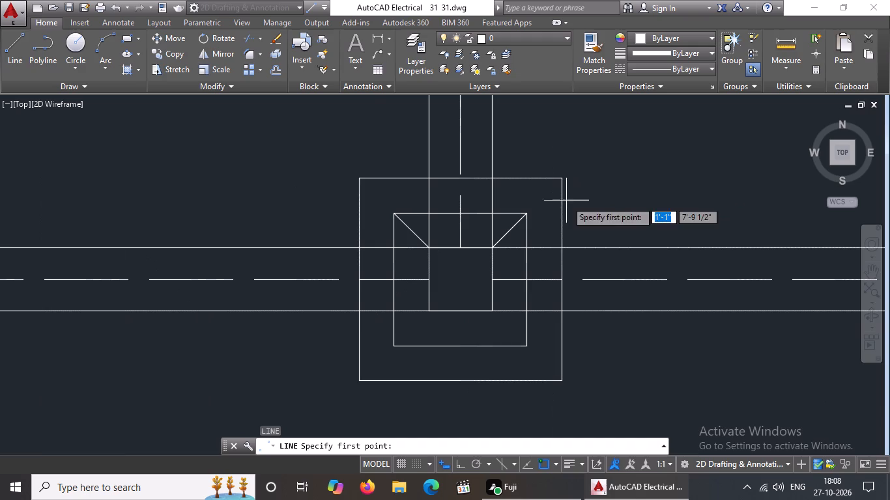
pyautogui.click(395, 344)
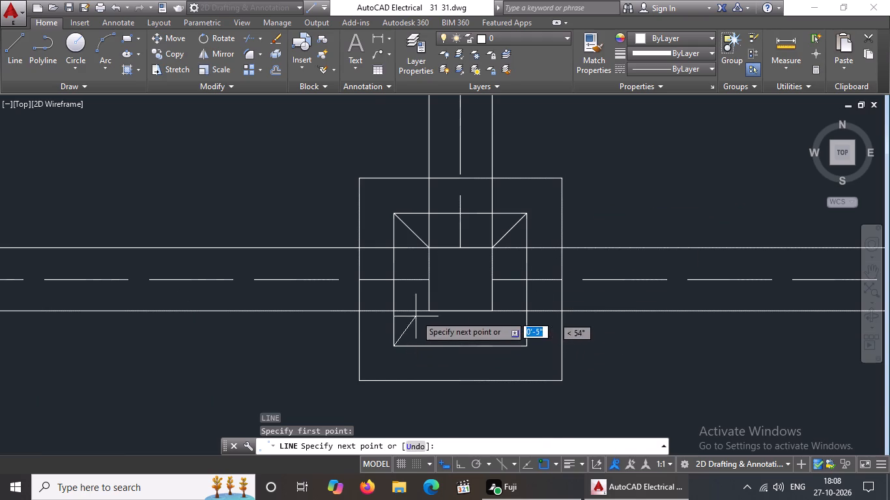
pyautogui.moveTo(428, 307); pyautogui.dragTo(438, 294)
pyautogui.press('Return')
pyautogui.press('l')
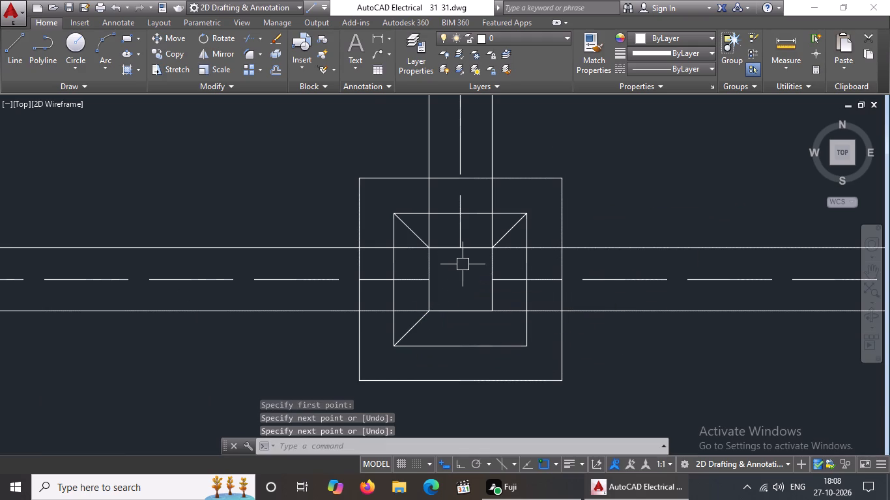
pyautogui.press('Return')
pyautogui.click(493, 307)
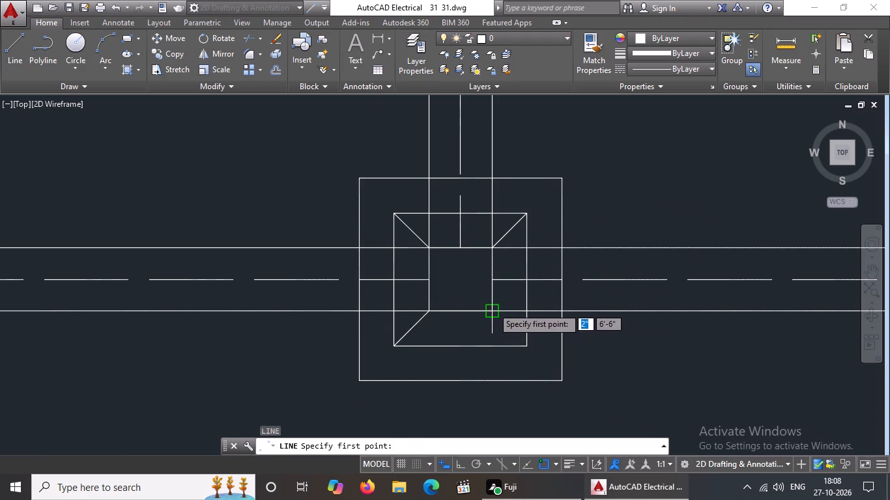
pyautogui.moveTo(526, 346); pyautogui.dragTo(545, 359)
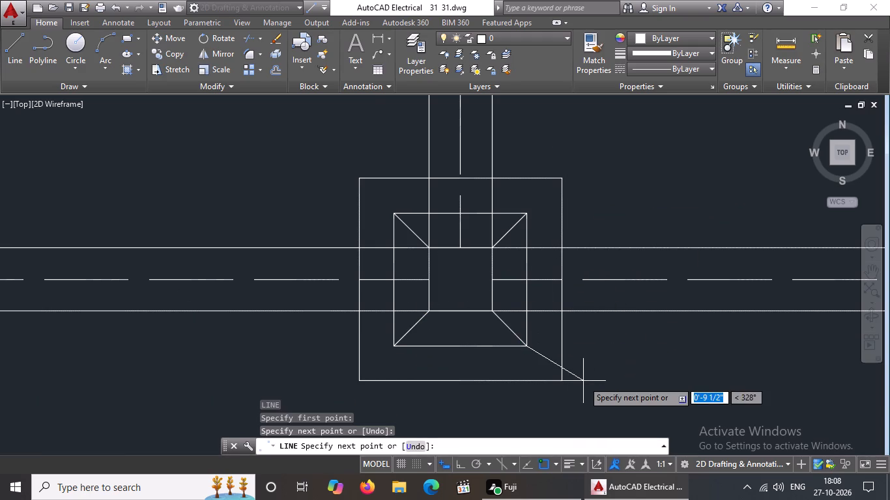
pyautogui.press('Return')
# Draw diagonal lines about 7" long joining the second south-wall column's top-right and top-left corners to its inner offset square's corners.
pyautogui.press('l')
pyautogui.press('Return')
pyautogui.scroll(-3, 584, 382)
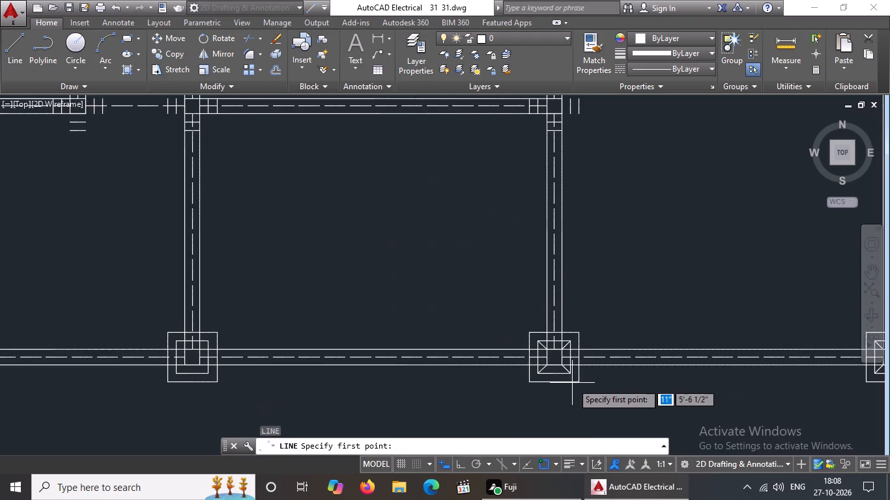
pyautogui.scroll(-2, 577, 355)
pyautogui.scroll(5, 420, 368)
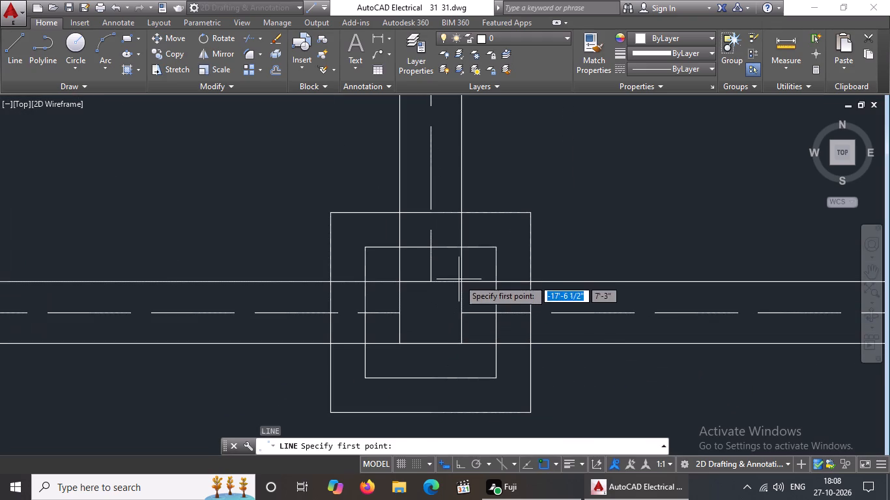
pyautogui.click(461, 285)
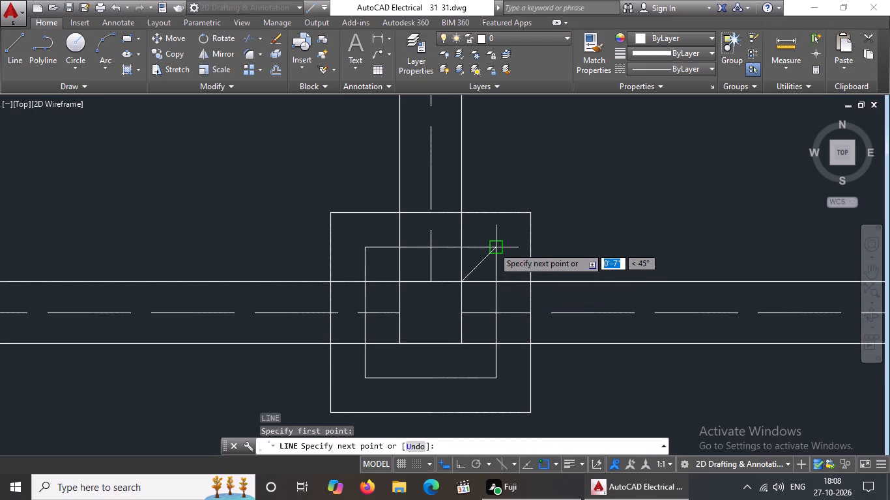
pyautogui.moveTo(493, 247); pyautogui.dragTo(502, 240)
pyautogui.press('Return')
pyautogui.press('l')
pyautogui.press('Return')
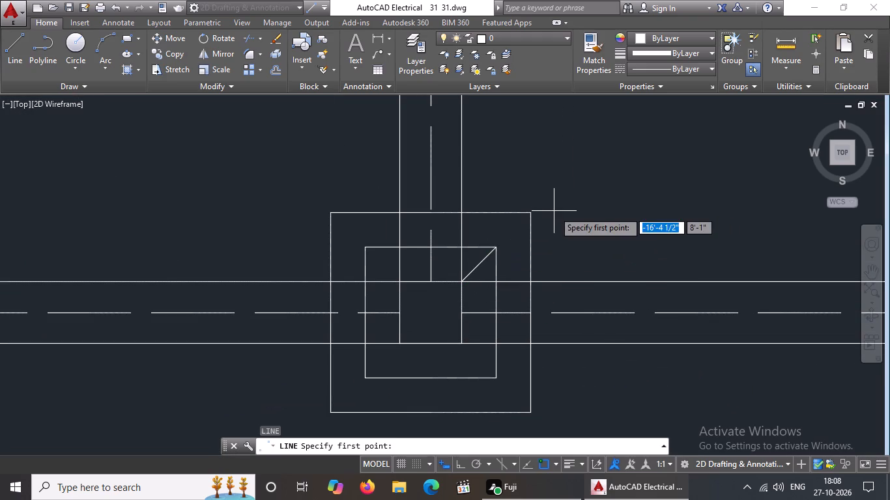
pyautogui.click(365, 247)
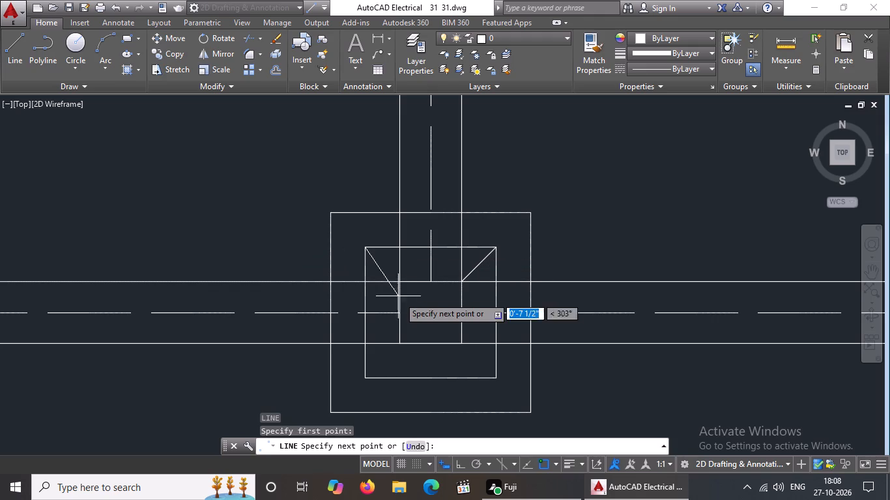
pyautogui.moveTo(401, 279); pyautogui.dragTo(407, 298)
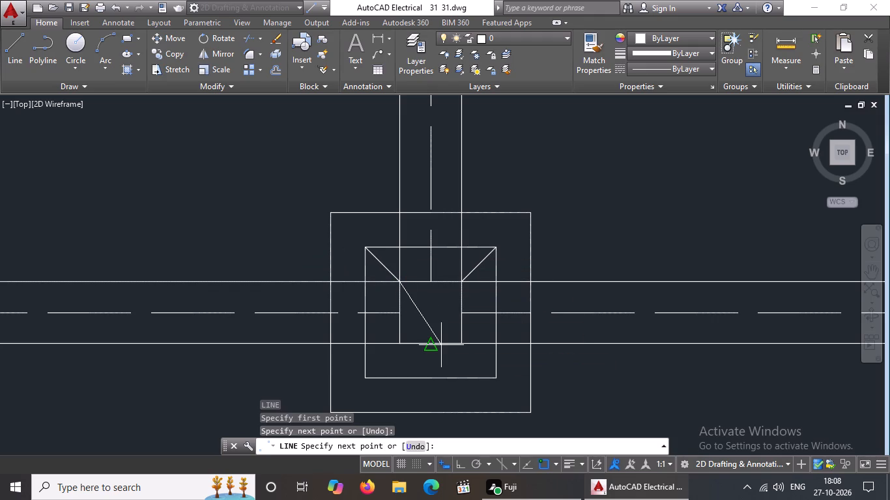
pyautogui.press('Return')
# Draw a diagonal about 7" long from the second column's inner square bottom-left corner to the column's bottom-left corner.
pyautogui.press('l')
pyautogui.press('Return')
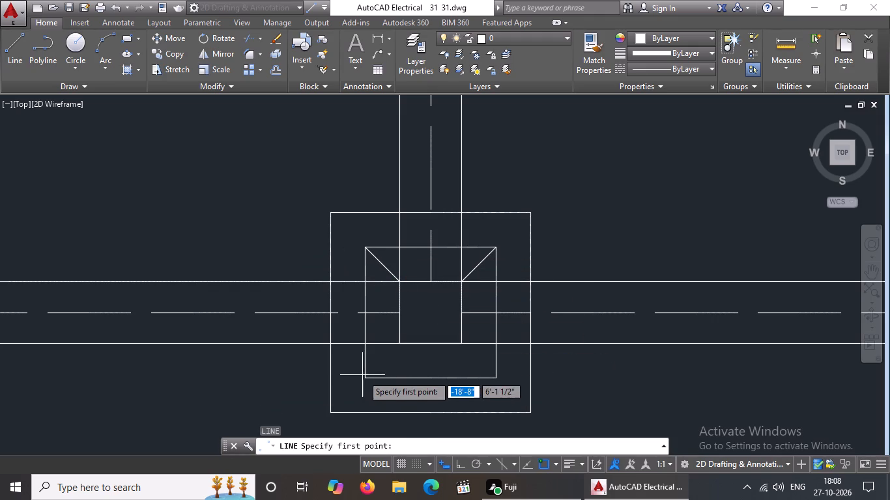
pyautogui.moveTo(366, 378); pyautogui.dragTo(371, 370)
pyautogui.click(401, 342)
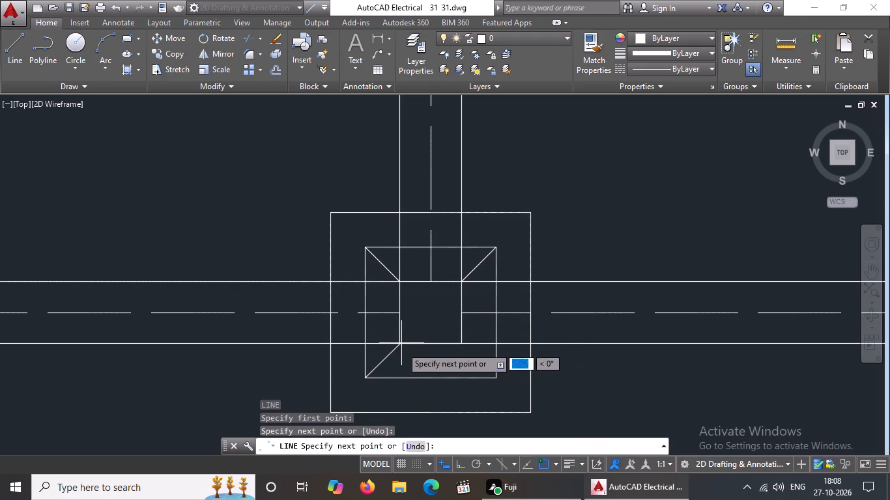
pyautogui.hotkey('ctrl', 'z')
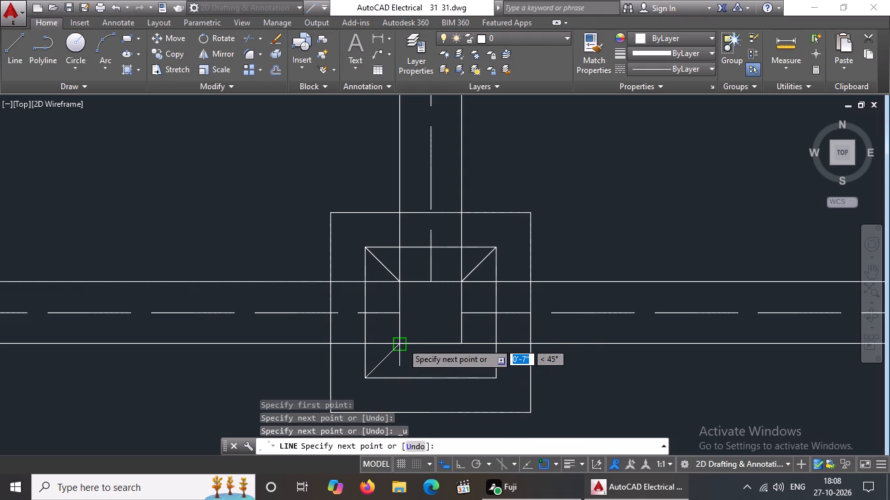
pyautogui.click(402, 342)
pyautogui.press('Return')
# Draw a diagonal about 7" long from the second column's bottom-right corner to the inner offset square's bottom-right corner.
pyautogui.press('l')
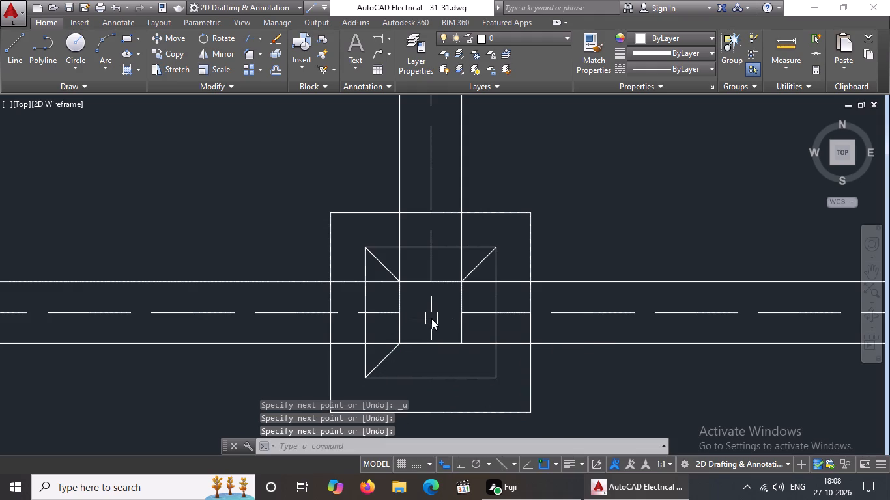
pyautogui.press('Return')
pyautogui.scroll(1, 431, 318)
pyautogui.scroll(3, 388, 365)
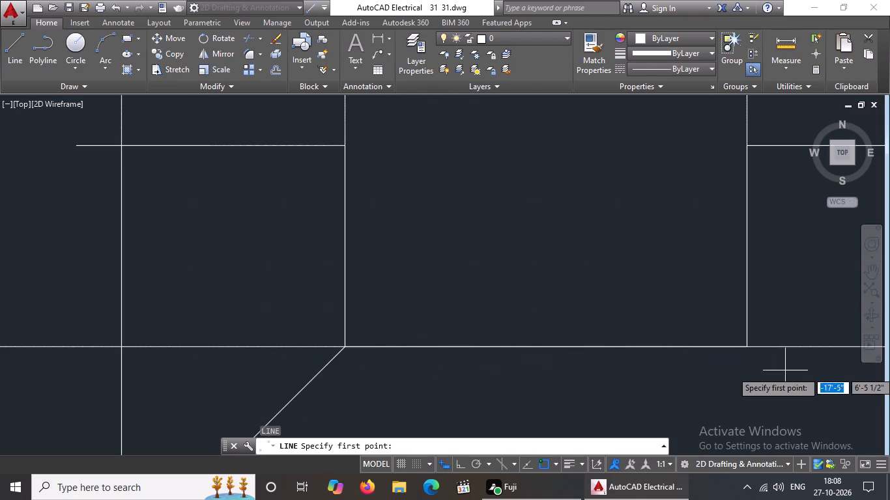
pyautogui.click(747, 342)
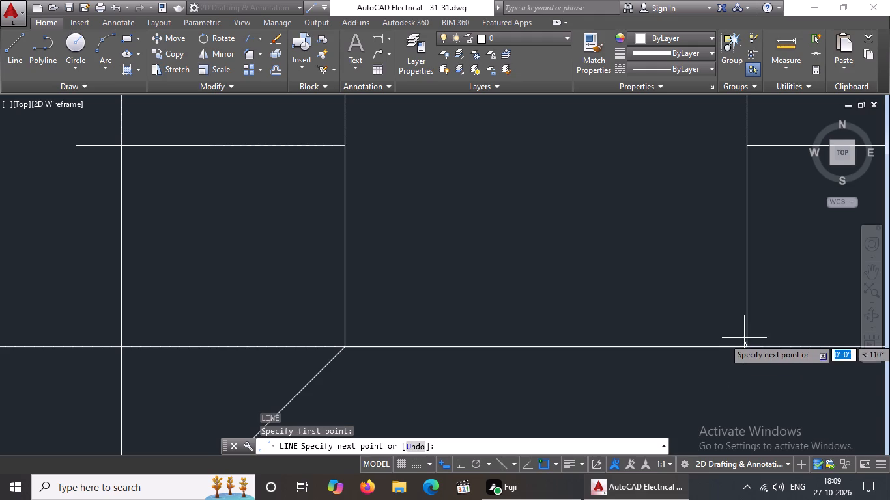
pyautogui.scroll(-4, 744, 337)
pyautogui.scroll(2, 773, 375)
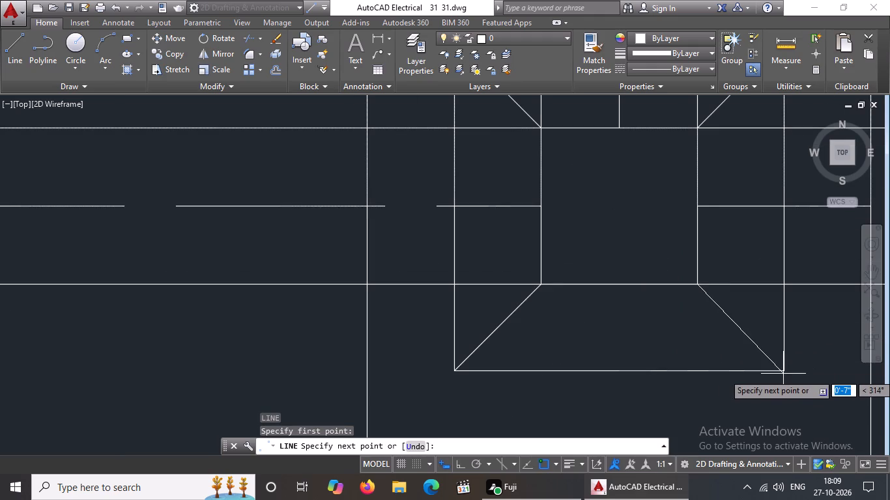
pyautogui.click(783, 369)
pyautogui.scroll(-4, 800, 374)
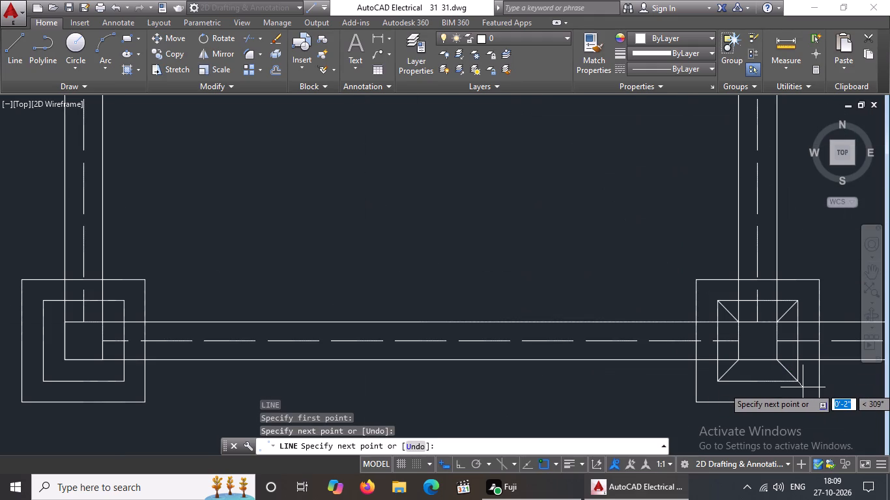
pyautogui.press('Return')
# At the southwest column, draw a diagonal line from the column's top-right corner to the inner offset square's top-right corner.
pyautogui.press('l')
pyautogui.press('Return')
pyautogui.scroll(-3, 489, 383)
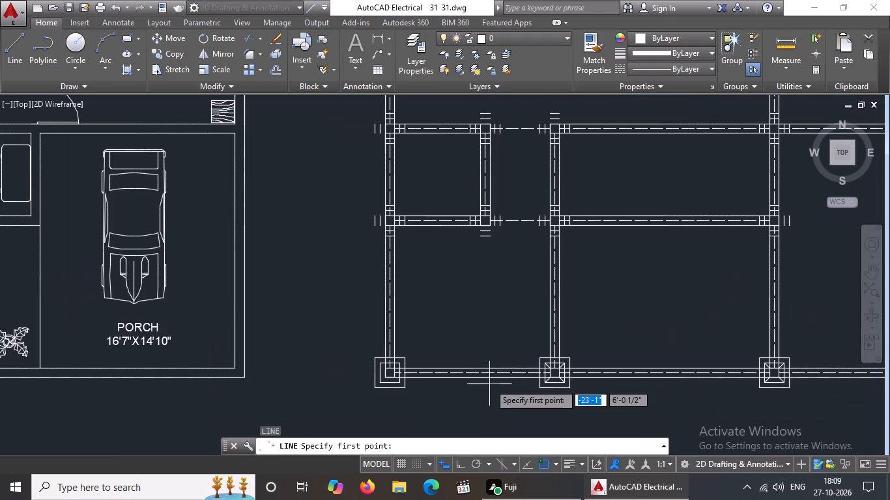
pyautogui.moveTo(528, 379); pyautogui.dragTo(438, 390, button='middle')
pyautogui.scroll(-1, 506, 357)
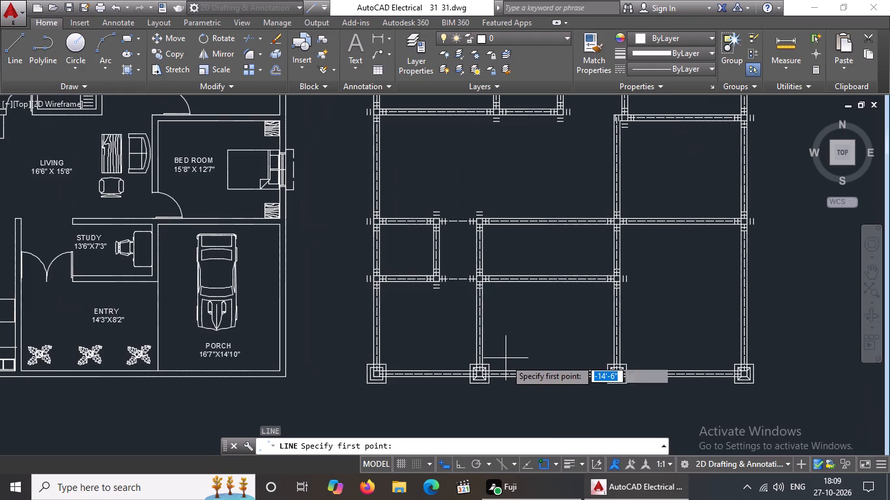
pyautogui.scroll(5, 377, 380)
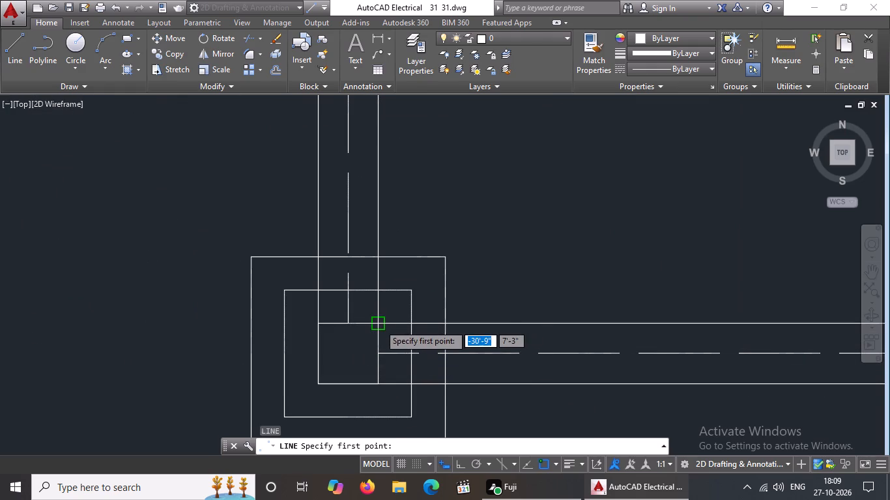
pyautogui.click(379, 324)
pyautogui.moveTo(411, 292); pyautogui.dragTo(419, 287)
pyautogui.press('Return')
# Draw a diagonal line from the southwest inner square's top-left corner to the column's top-left corner.
pyautogui.press('l')
pyautogui.press('Return')
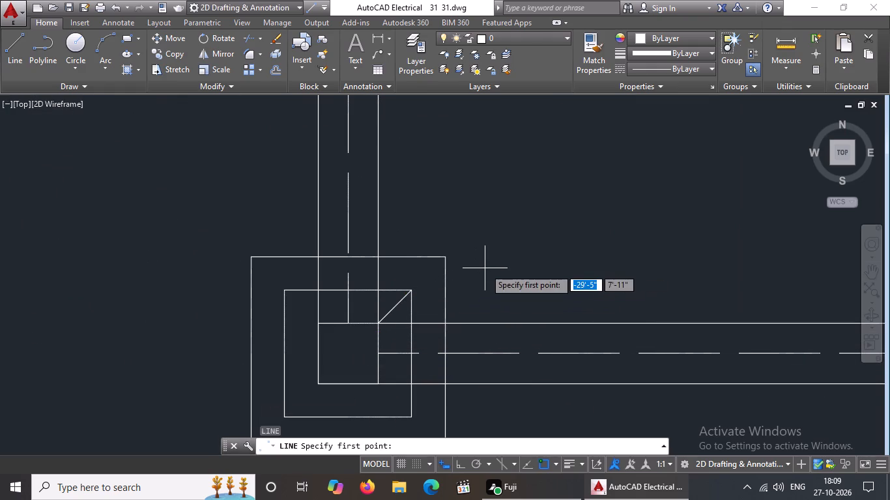
pyautogui.click(284, 289)
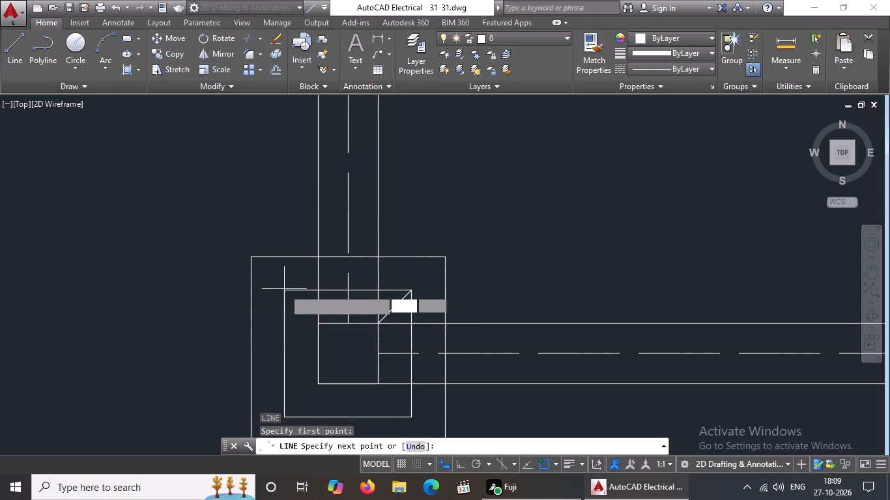
pyautogui.moveTo(319, 321); pyautogui.dragTo(331, 332)
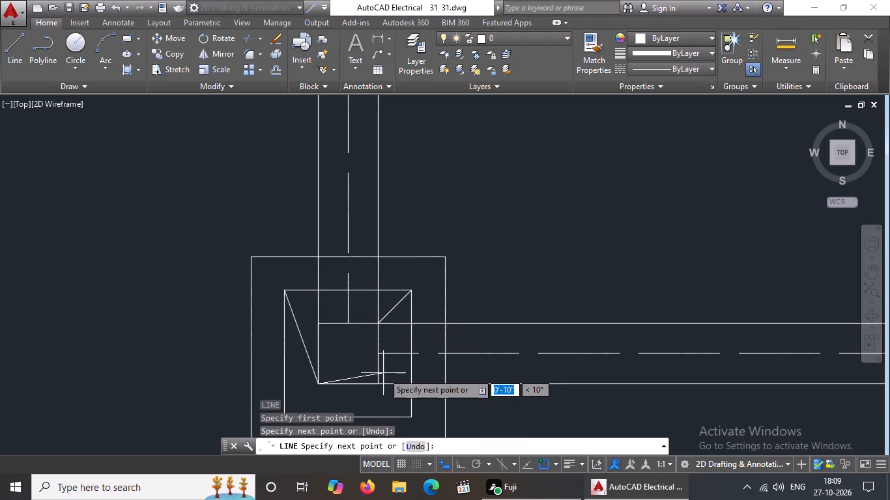
pyautogui.hotkey('ctrl', 'z')
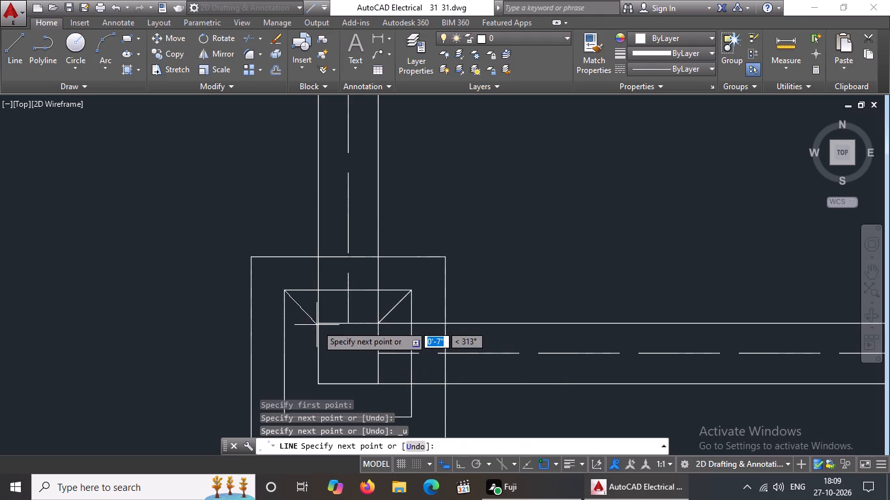
pyautogui.moveTo(318, 323); pyautogui.dragTo(324, 329)
pyautogui.press('Return')
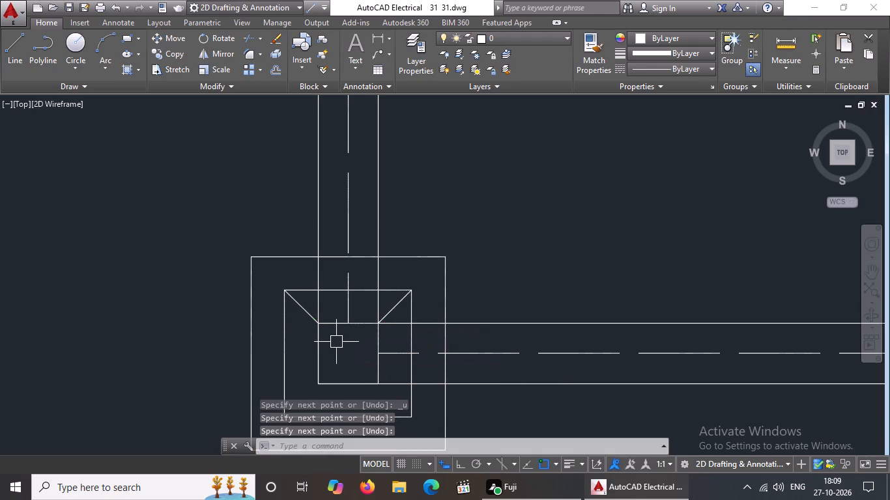
# Draw diagonal lines joining the southwest column's bottom-left and bottom-right corners to the matching corners of its inner offset square.
pyautogui.press('l')
pyautogui.press('Return')
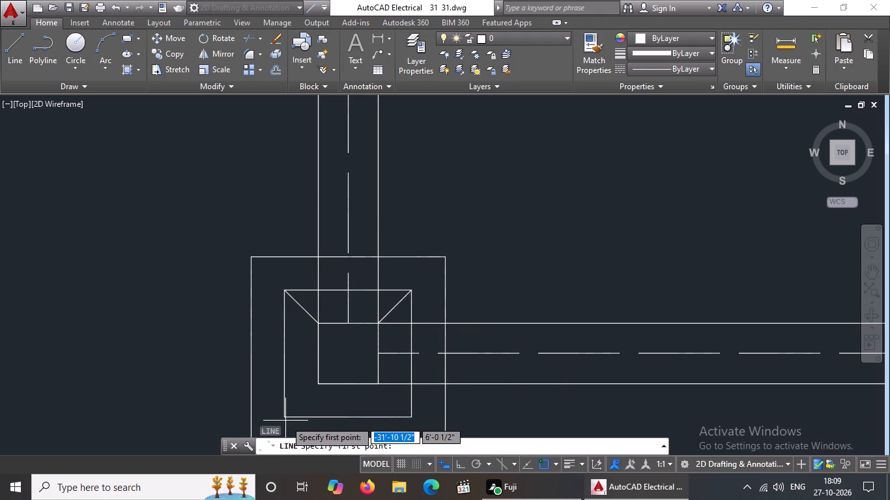
pyautogui.click(283, 415)
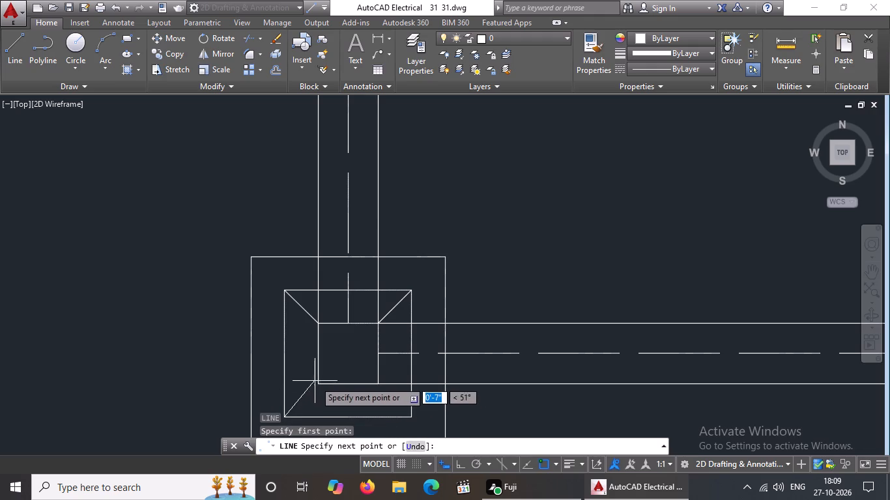
pyautogui.moveTo(320, 383); pyautogui.dragTo(346, 363)
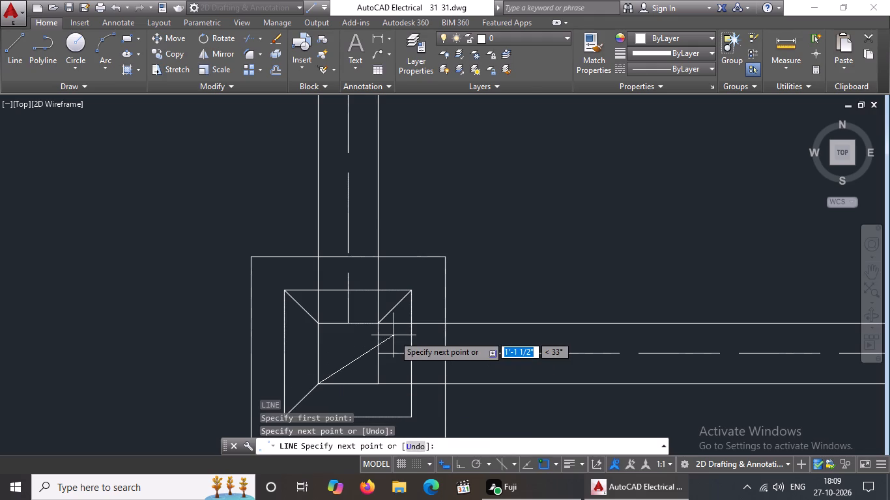
pyautogui.press('Return')
pyautogui.press('l')
pyautogui.press('Return')
pyautogui.scroll(-3, 369, 351)
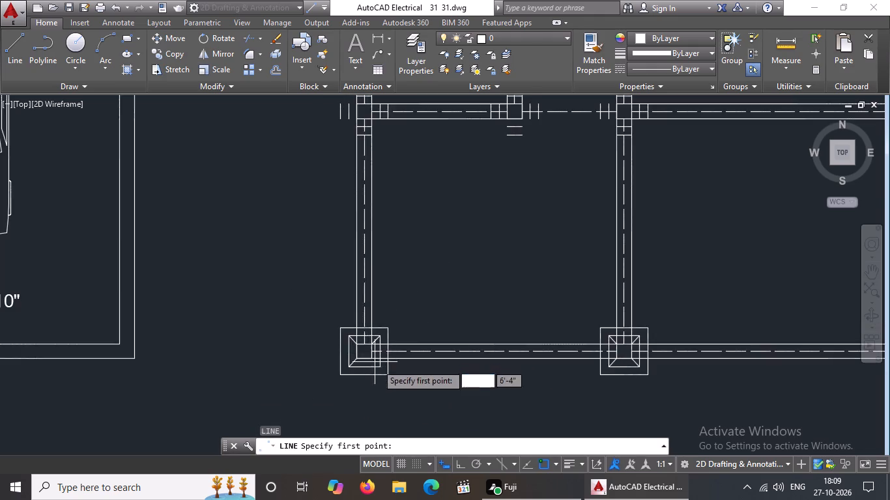
pyautogui.scroll(4, 380, 372)
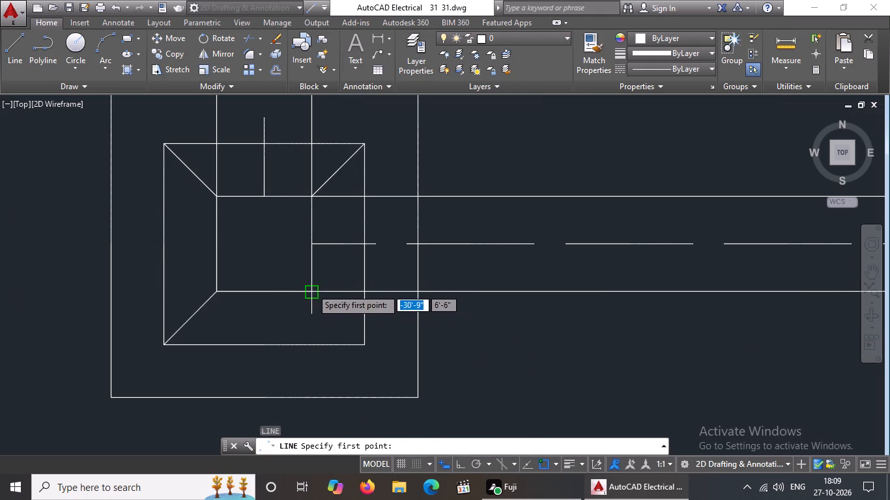
pyautogui.click(311, 288)
pyautogui.moveTo(361, 344); pyautogui.dragTo(368, 350)
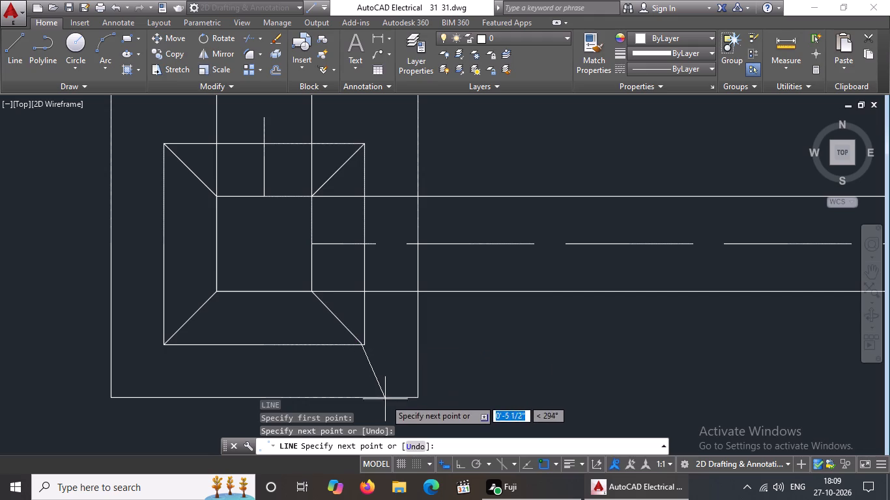
pyautogui.hotkey('ctrl', 'z')
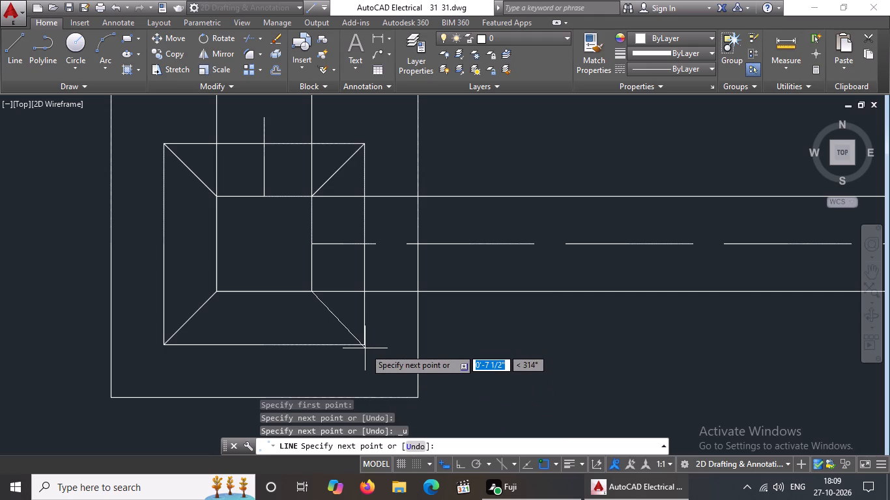
pyautogui.moveTo(365, 344); pyautogui.dragTo(383, 352)
pyautogui.press('Return')
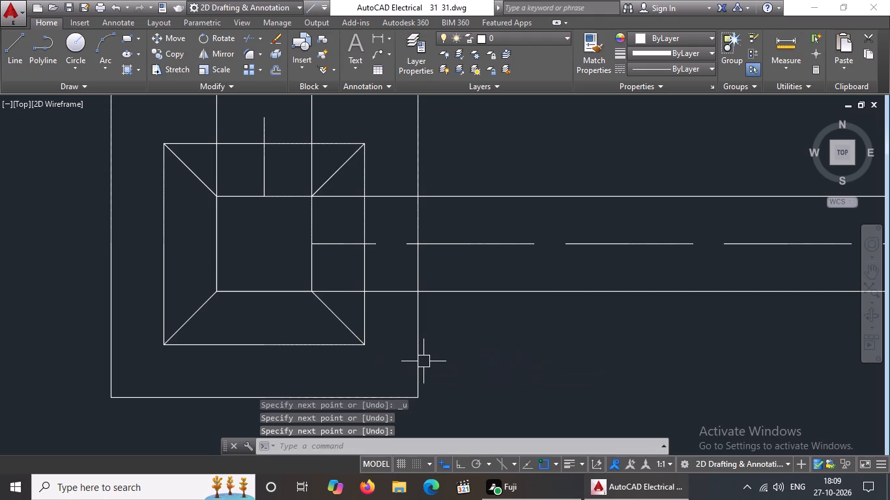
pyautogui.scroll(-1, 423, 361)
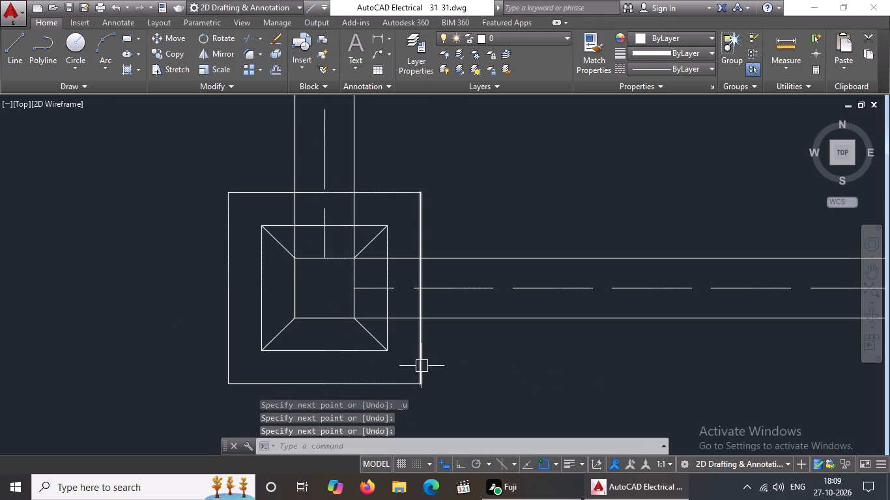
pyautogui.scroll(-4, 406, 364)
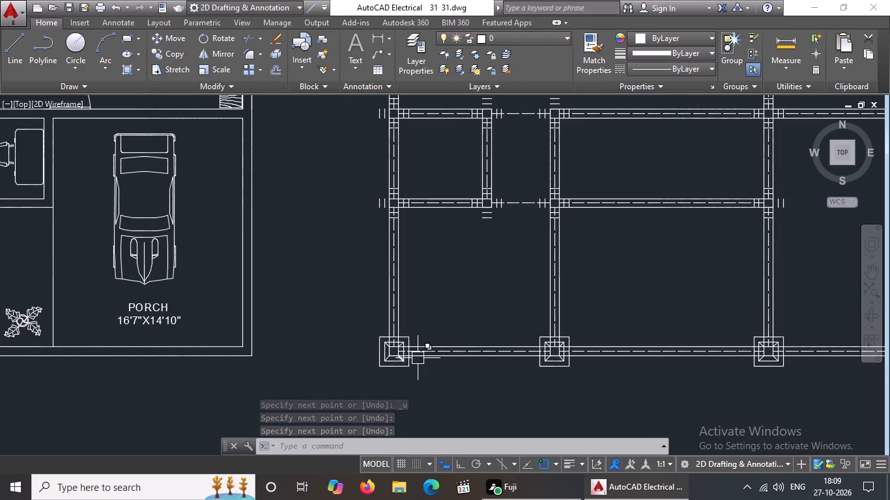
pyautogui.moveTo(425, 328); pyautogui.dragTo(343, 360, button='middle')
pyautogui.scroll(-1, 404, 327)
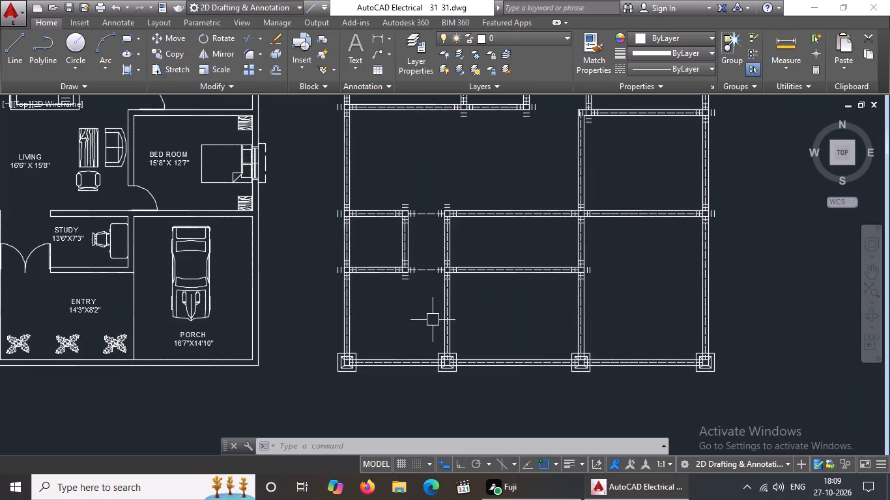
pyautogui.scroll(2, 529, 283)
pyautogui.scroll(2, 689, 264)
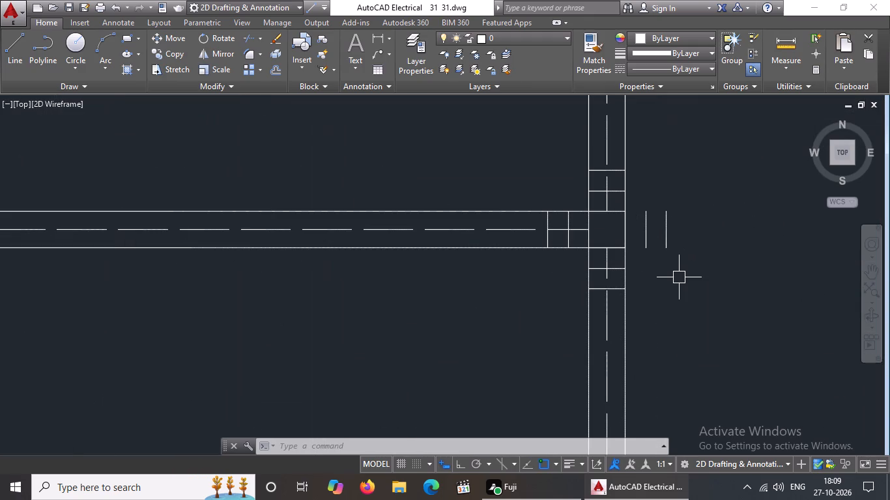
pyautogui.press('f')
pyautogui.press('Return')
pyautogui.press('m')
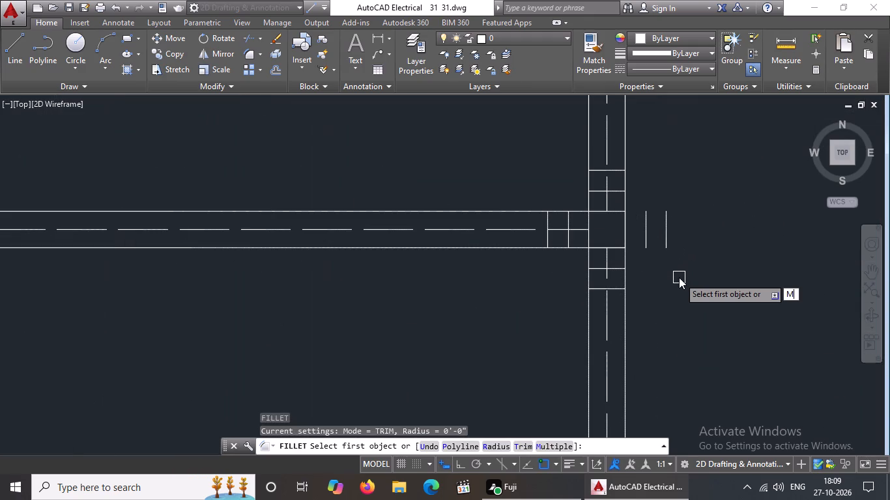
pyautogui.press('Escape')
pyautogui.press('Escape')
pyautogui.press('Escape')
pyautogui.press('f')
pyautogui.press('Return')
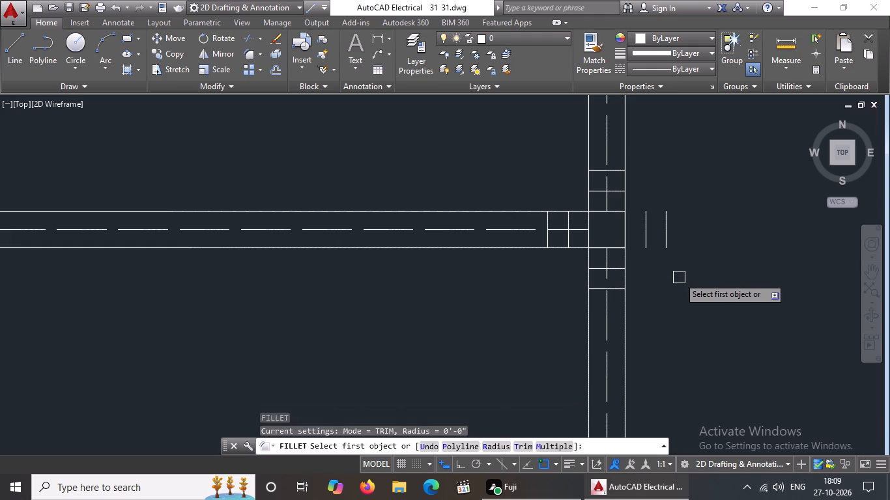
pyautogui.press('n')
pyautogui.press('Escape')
# Fillet in multiple mode with radius 0 the inner and outer top-left corners around the west-wall column directly north of the southwest column.
pyautogui.press('f')
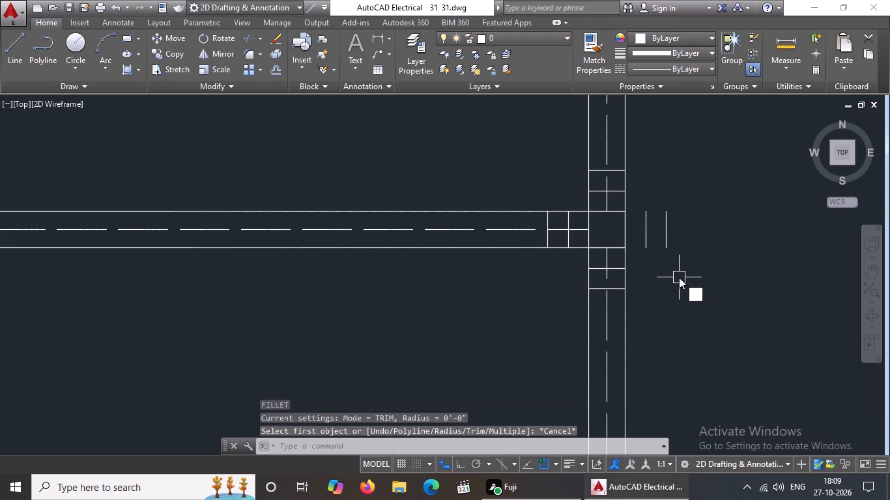
pyautogui.press('Return')
pyautogui.press('m')
pyautogui.press('Return')
pyautogui.press('r')
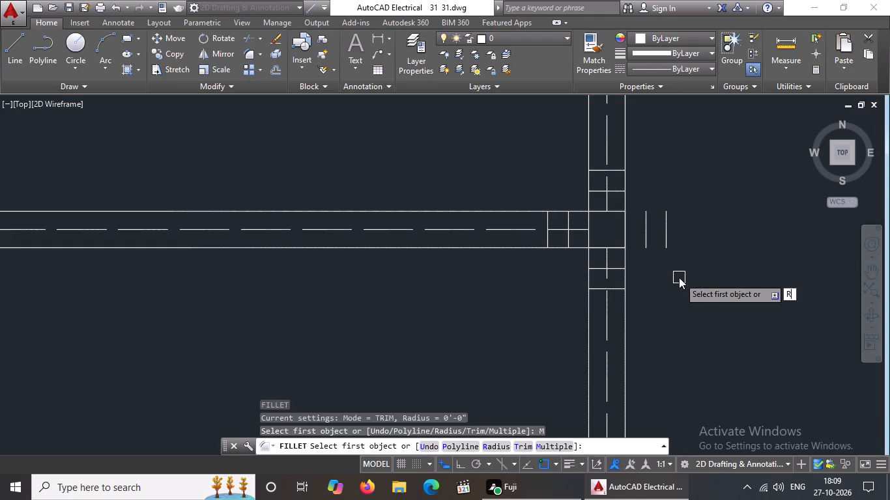
pyautogui.press('Return')
pyautogui.press('0')
pyautogui.press('Return')
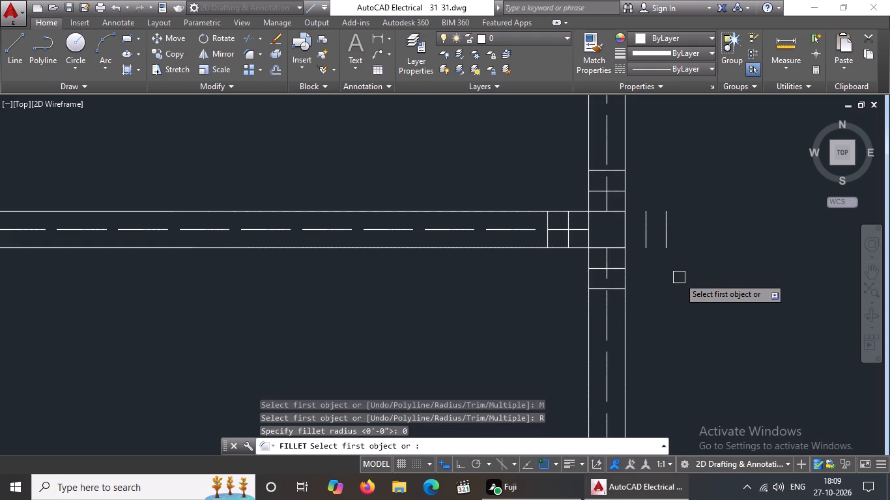
pyautogui.scroll(-5, 680, 269)
pyautogui.scroll(5, 520, 269)
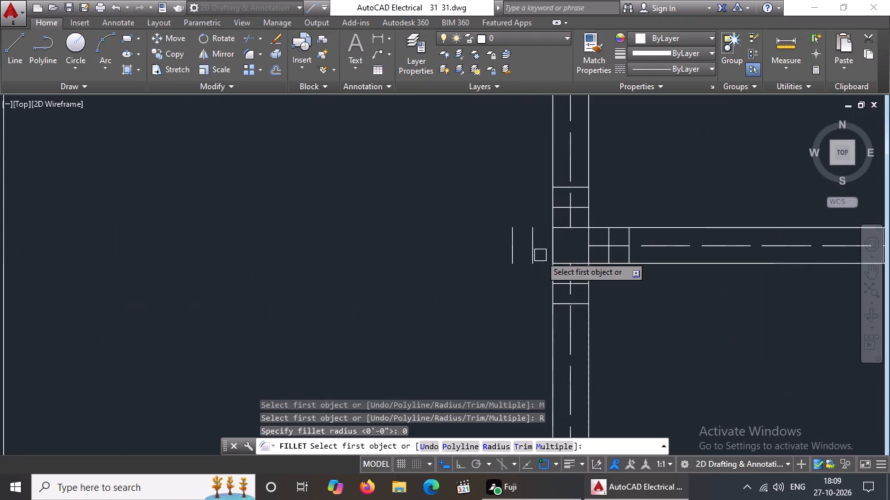
pyautogui.click(532, 244)
pyautogui.click(561, 210)
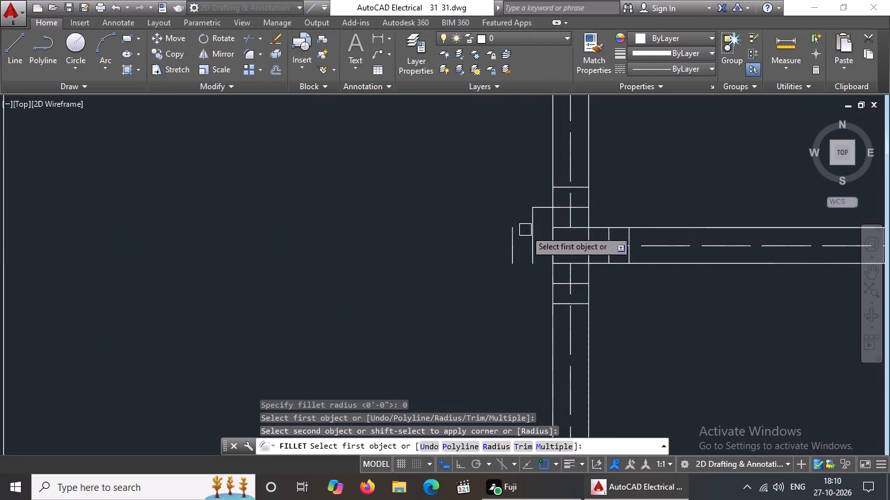
pyautogui.click(514, 240)
pyautogui.click(558, 182)
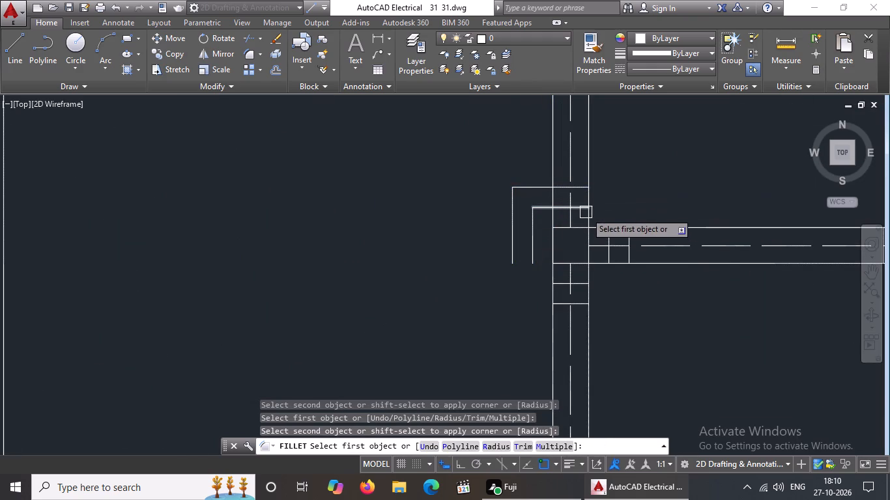
# Fillet the inner and outer offset lines into sharp top-right corners around the same west-wall column.
pyautogui.click(584, 210)
pyautogui.click(639, 261)
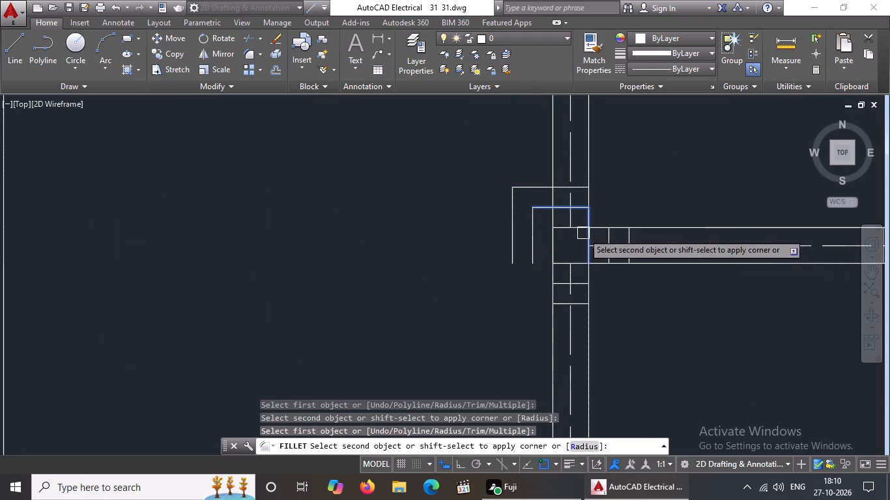
pyautogui.click(609, 240)
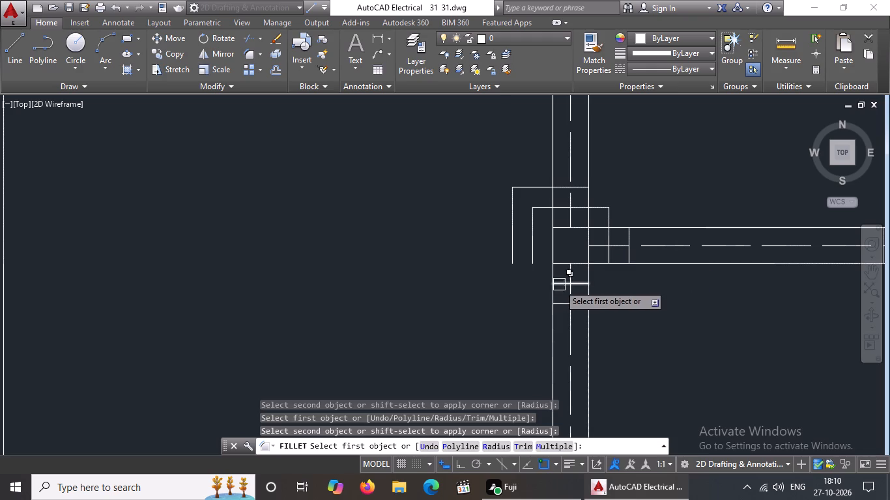
pyautogui.scroll(2, 585, 253)
pyautogui.scroll(-2, 602, 195)
pyautogui.scroll(2, 628, 166)
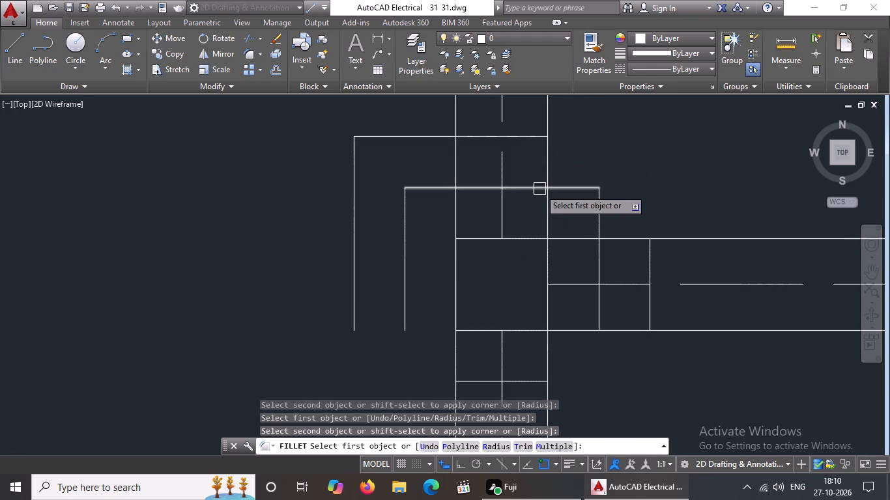
pyautogui.click(530, 137)
pyautogui.click(650, 268)
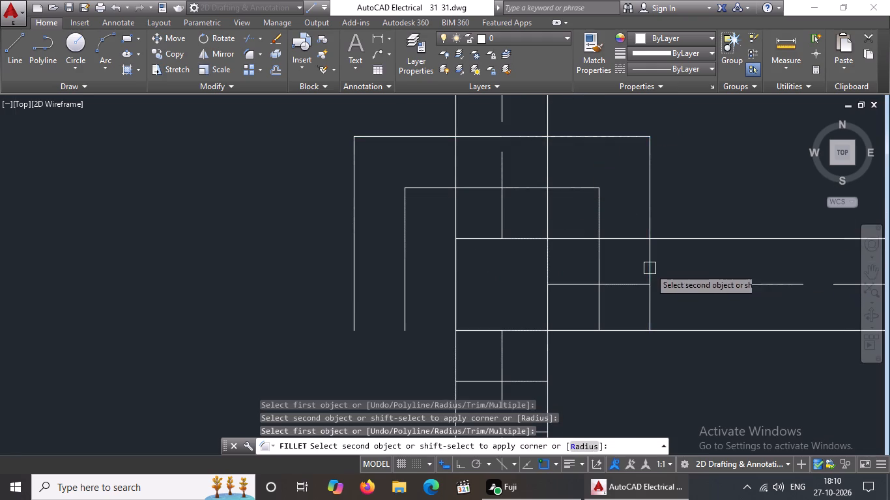
# Close both squares around this west-wall column by filleting the inner and outer offset lines at its bottom-left and bottom-right corners.
pyautogui.scroll(-3, 594, 276)
pyautogui.scroll(2, 551, 291)
pyautogui.click(539, 275)
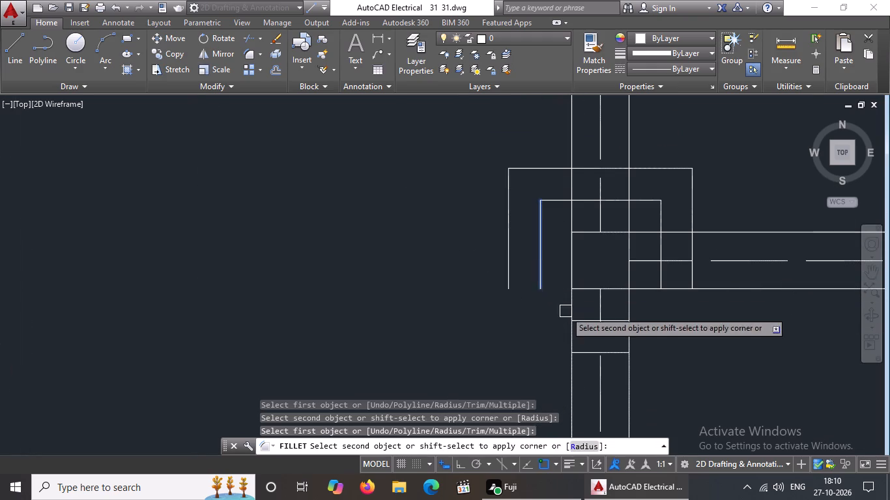
pyautogui.click(588, 321)
pyautogui.click(506, 274)
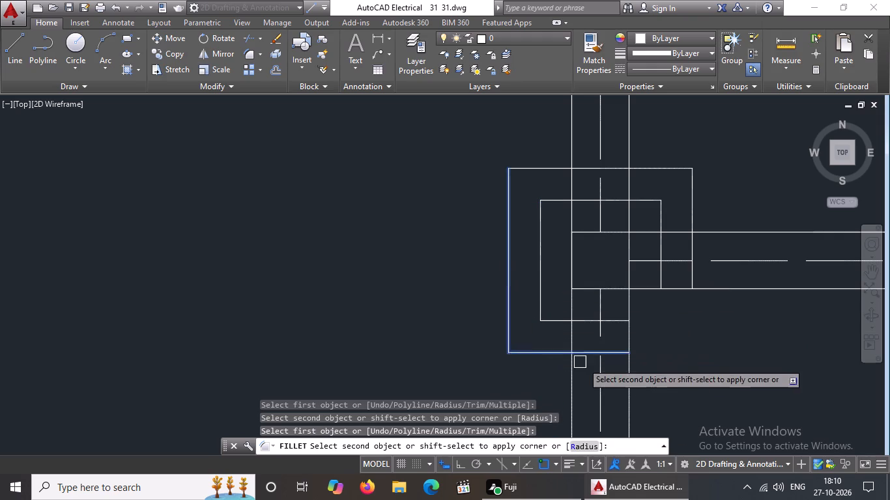
pyautogui.click(590, 357)
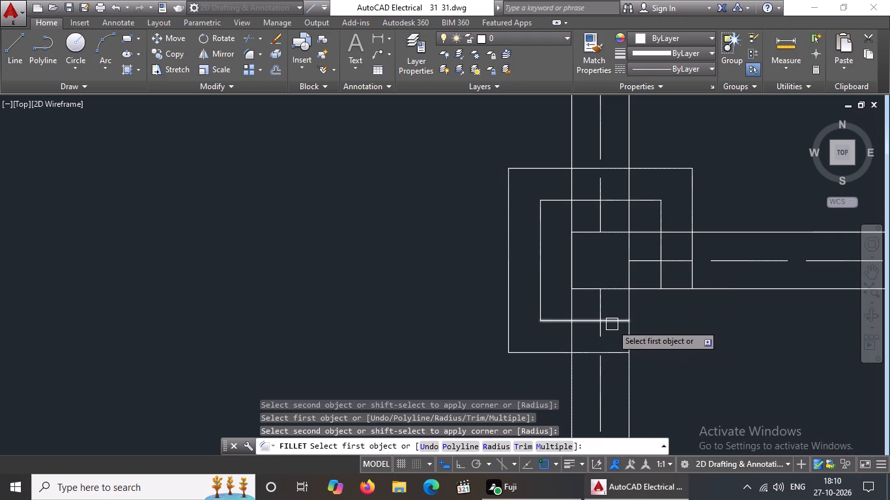
pyautogui.click(612, 324)
pyautogui.click(656, 277)
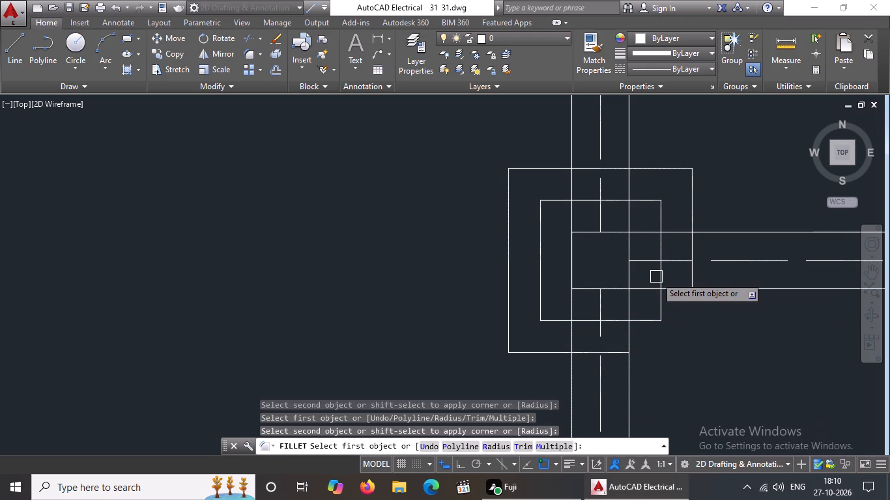
pyautogui.scroll(2, 677, 322)
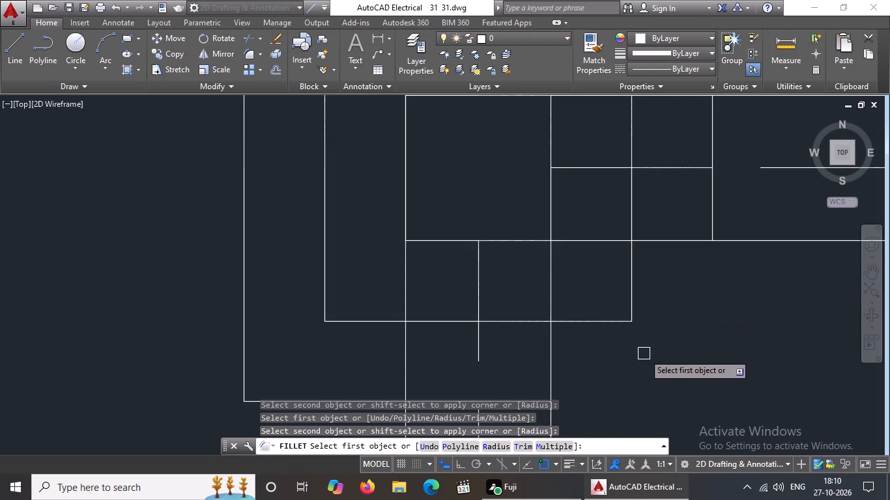
pyautogui.scroll(-2, 536, 367)
pyautogui.click(536, 382)
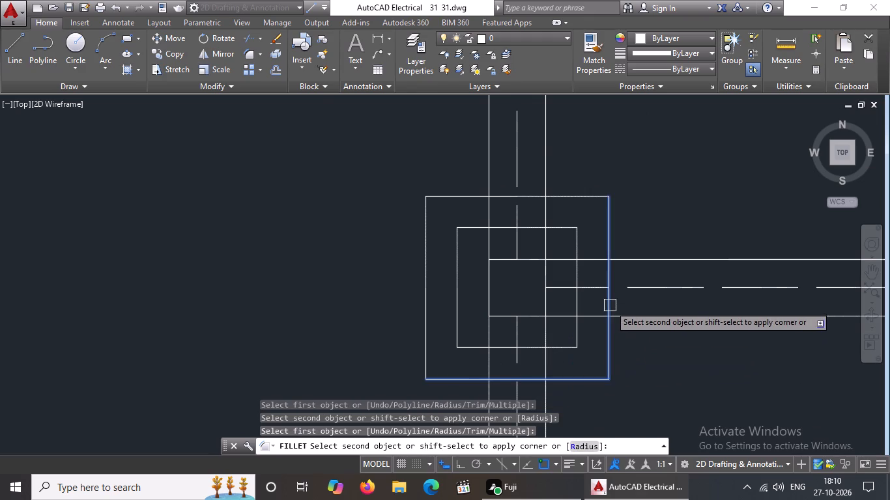
pyautogui.click(610, 305)
# At the next column east in the same row, fillet the inner and outer offset lines at the bottom-left and bottom-right corners.
pyautogui.scroll(-3, 561, 305)
pyautogui.scroll(2, 711, 311)
pyautogui.scroll(-6, 711, 311)
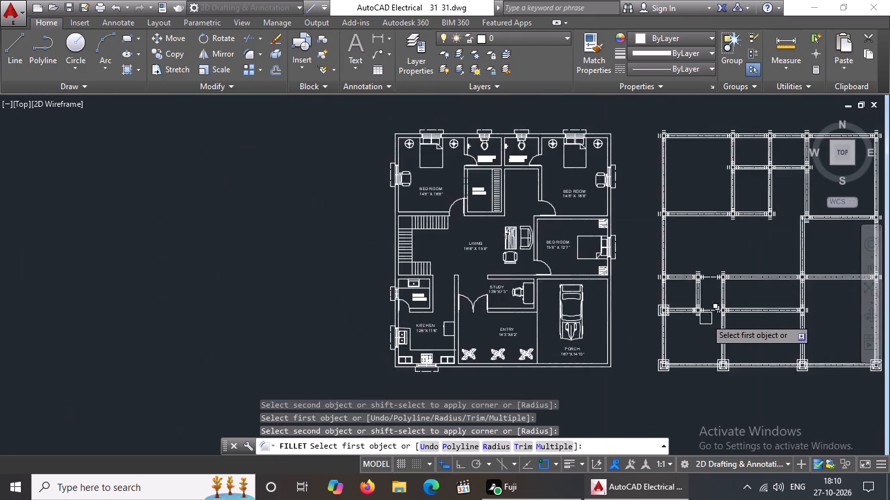
pyautogui.scroll(4, 710, 327)
pyautogui.scroll(2, 612, 246)
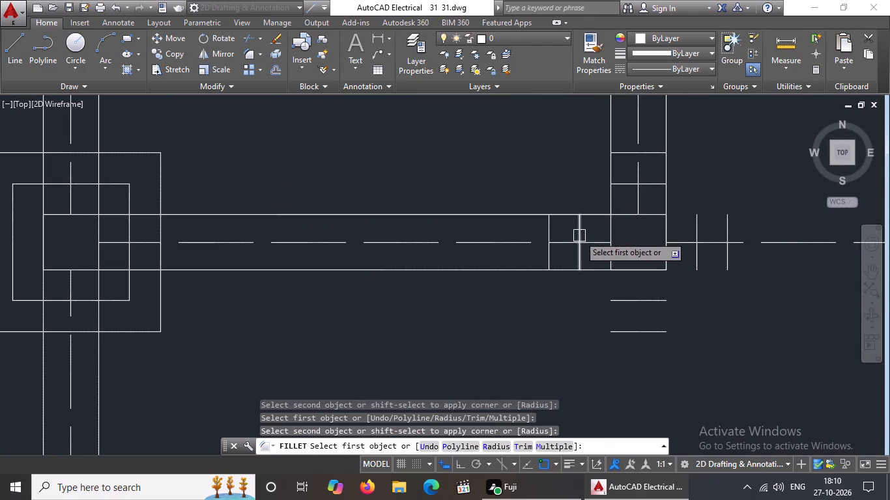
pyautogui.click(579, 258)
pyautogui.click(621, 298)
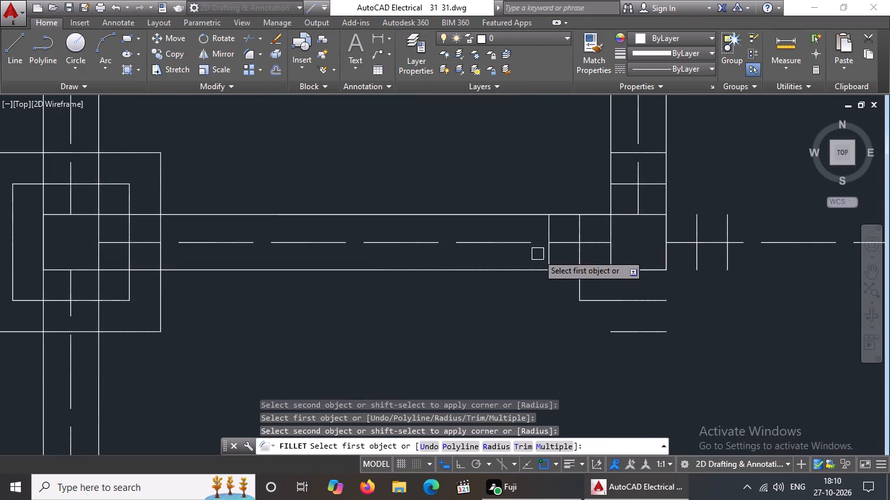
pyautogui.click(546, 257)
pyautogui.click(637, 334)
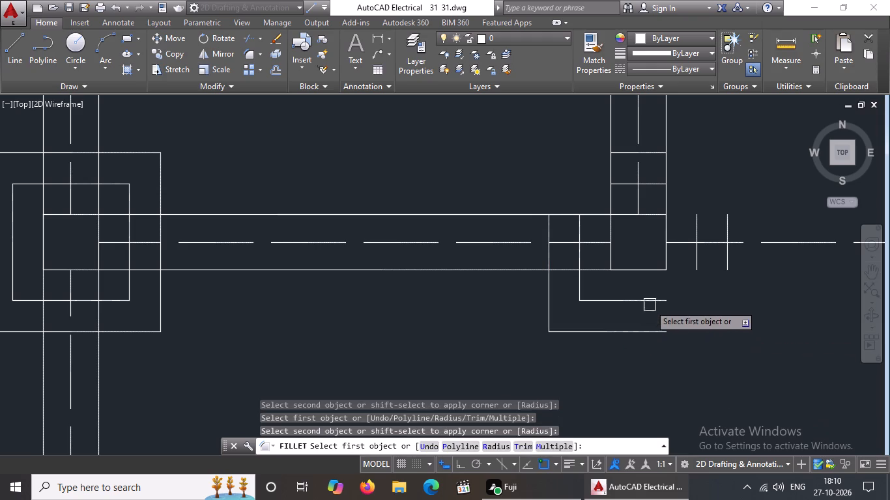
pyautogui.click(651, 302)
pyautogui.click(694, 262)
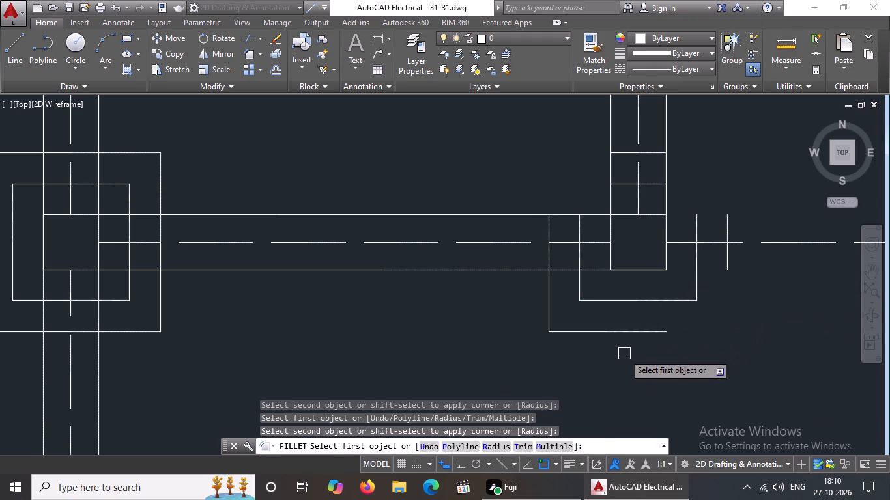
pyautogui.click(653, 335)
pyautogui.click(726, 262)
# Fillet this second column's inner and outer offset lines at the top-left and top-right corners to complete its two squares.
pyautogui.scroll(-4, 618, 301)
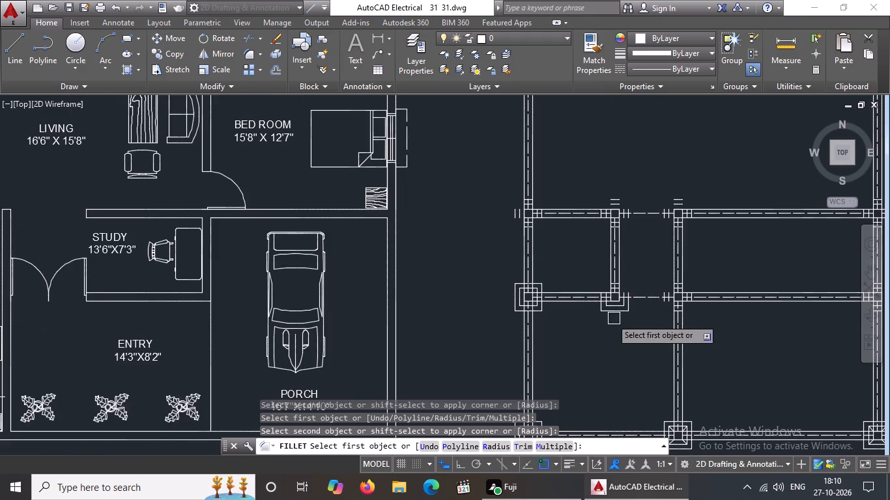
pyautogui.moveTo(623, 315); pyautogui.dragTo(520, 318, button='middle')
pyautogui.scroll(-2, 571, 269)
pyautogui.scroll(4, 567, 292)
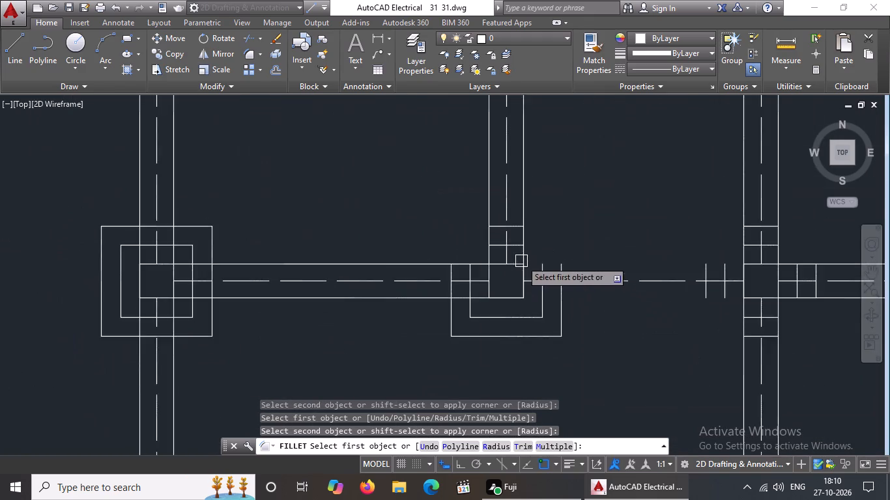
pyautogui.scroll(3, 521, 260)
pyautogui.moveTo(414, 302); pyautogui.dragTo(425, 295)
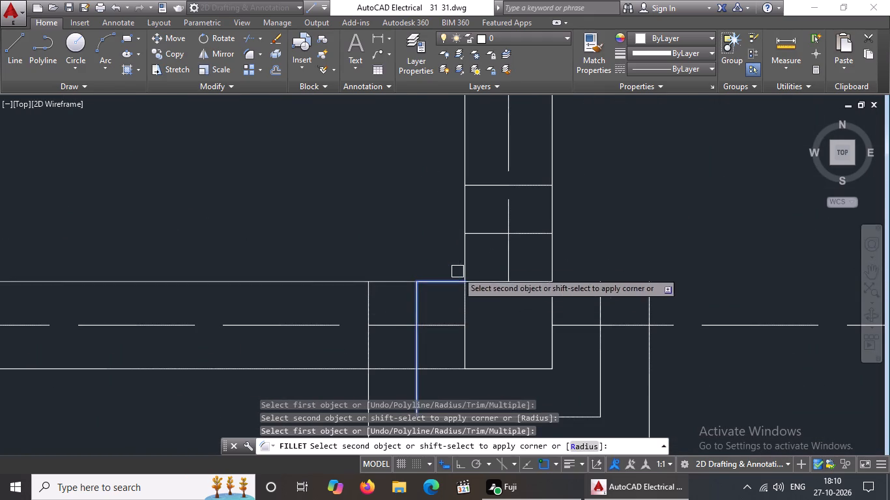
pyautogui.click(485, 233)
pyautogui.moveTo(369, 303); pyautogui.dragTo(399, 264)
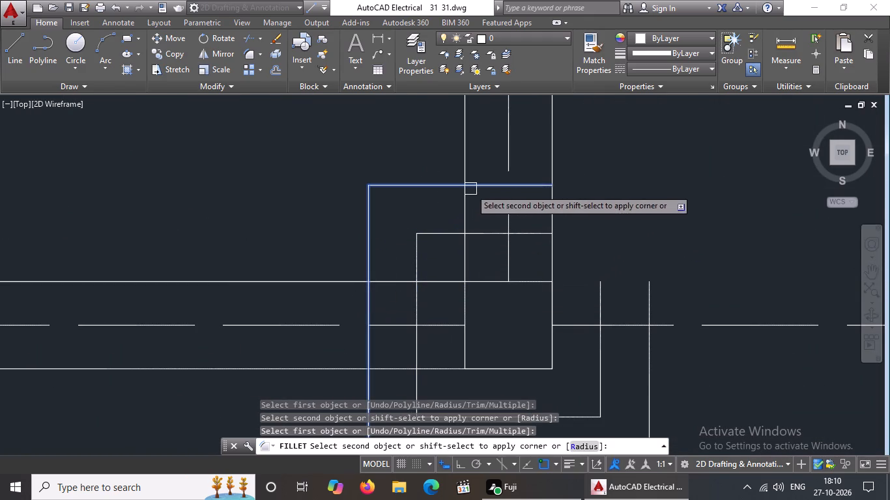
pyautogui.click(472, 188)
pyautogui.click(538, 238)
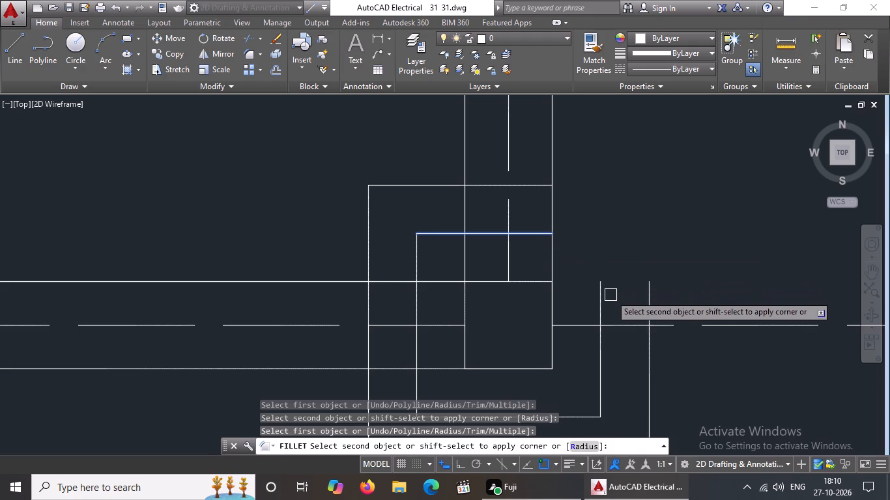
pyautogui.click(601, 301)
pyautogui.click(528, 183)
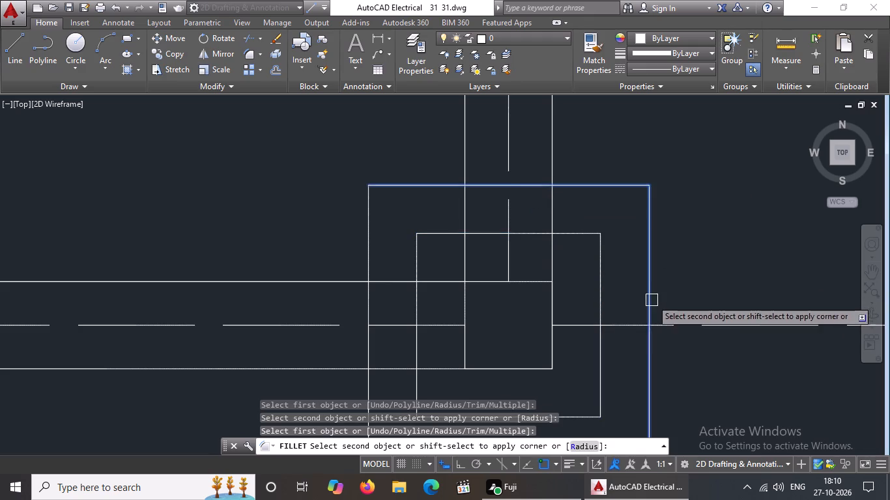
pyautogui.click(652, 299)
# At the third column east in the same row, fillet the inner and outer offset lines at the top-left and top-right corners.
pyautogui.scroll(-5, 605, 277)
pyautogui.moveTo(687, 301); pyautogui.dragTo(609, 331, button='middle')
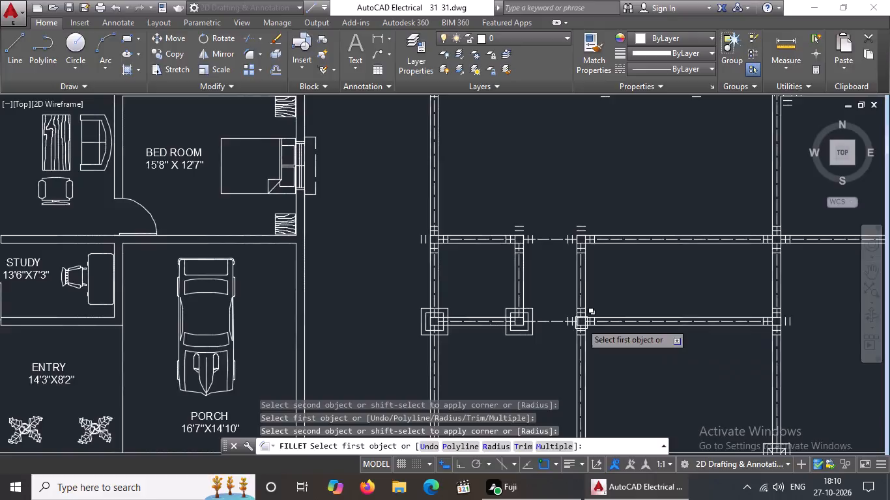
pyautogui.scroll(2, 581, 323)
pyautogui.scroll(2, 528, 304)
pyautogui.click(596, 335)
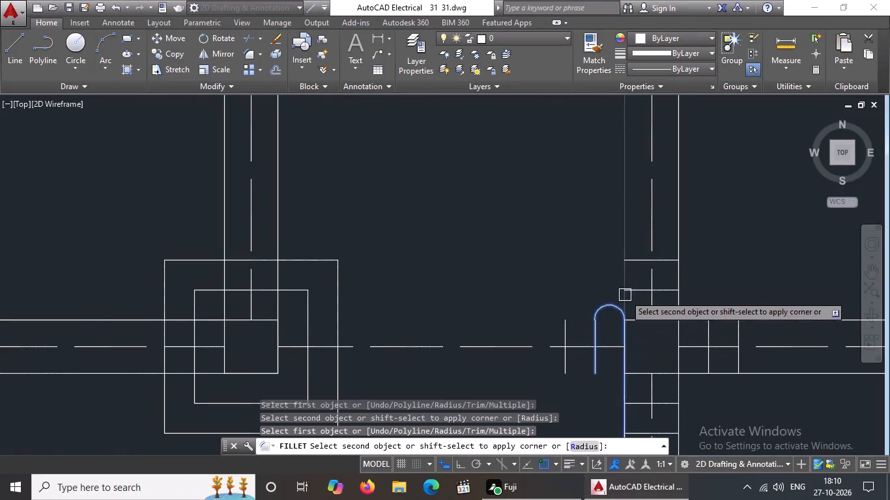
pyautogui.click(639, 291)
pyautogui.moveTo(560, 326); pyautogui.dragTo(566, 322)
pyautogui.click(631, 257)
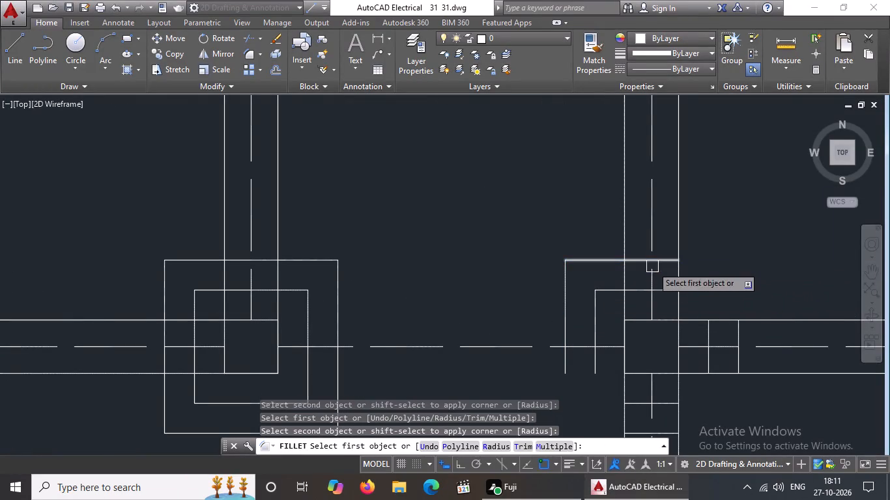
pyautogui.click(710, 335)
pyautogui.click(660, 293)
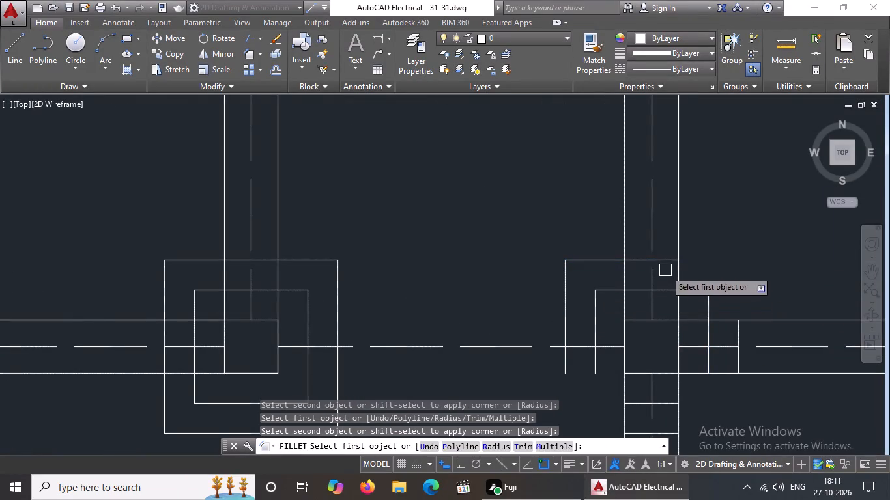
pyautogui.click(665, 262)
pyautogui.click(735, 334)
# Close both squares around this third column by filleting the inner and outer offset lines at its bottom-left and bottom-right corners.
pyautogui.scroll(-3, 702, 326)
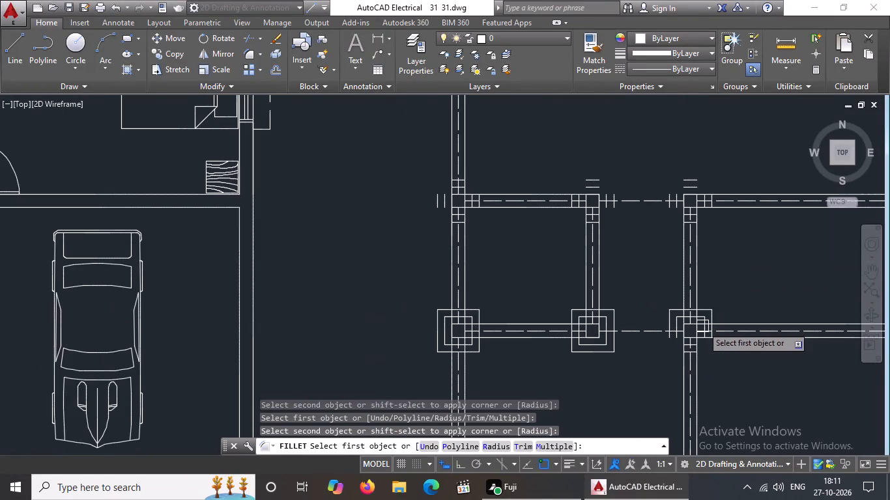
pyautogui.scroll(3, 692, 345)
pyautogui.click(625, 304)
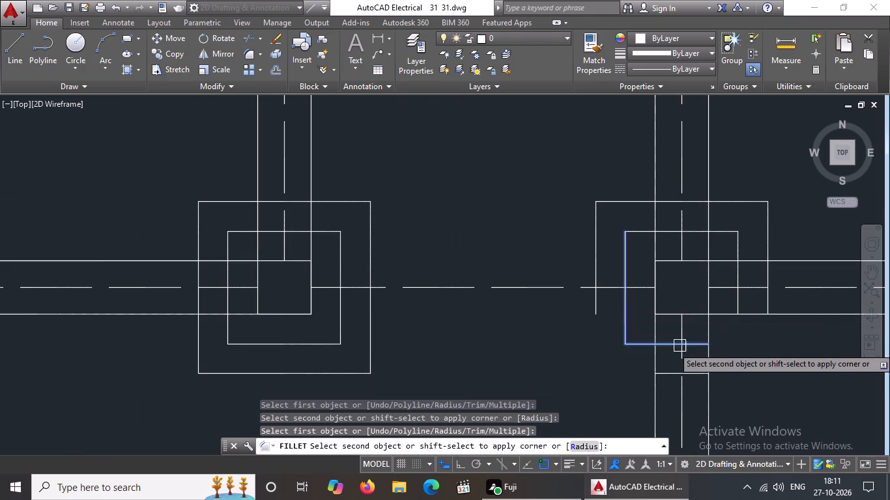
pyautogui.click(667, 344)
pyautogui.moveTo(597, 307); pyautogui.dragTo(610, 326)
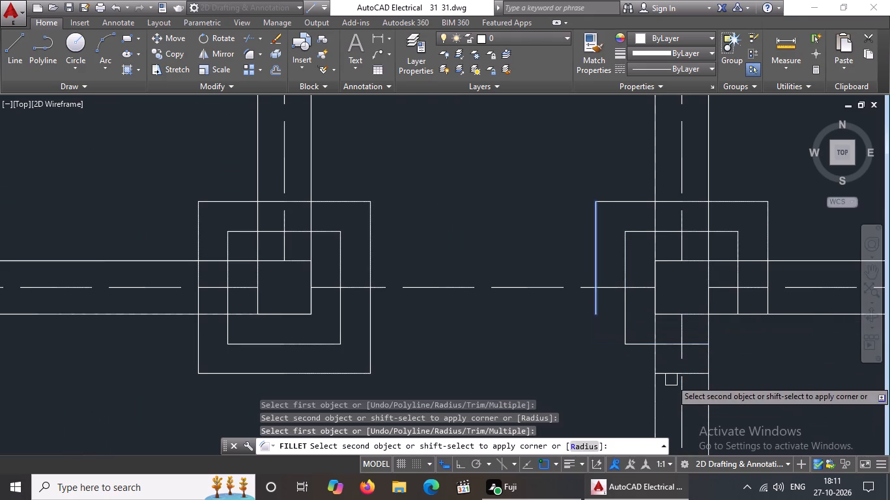
pyautogui.click(670, 375)
pyautogui.click(691, 345)
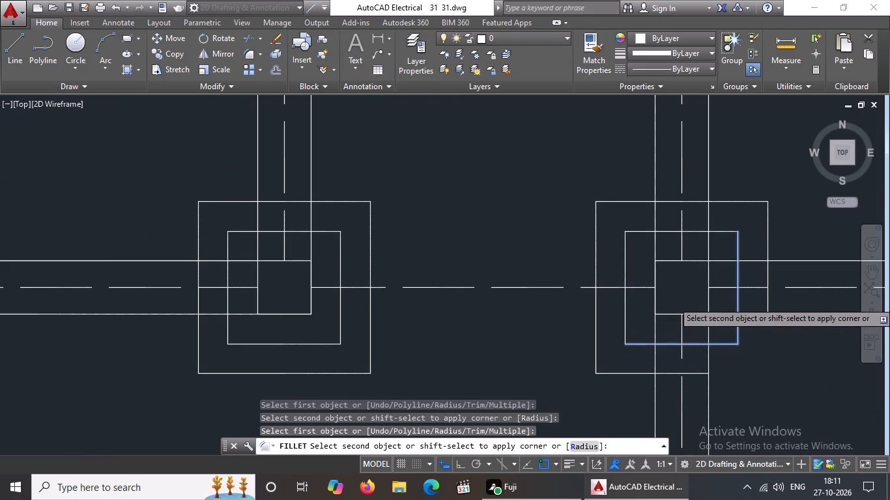
pyautogui.click(739, 301)
pyautogui.moveTo(694, 375); pyautogui.dragTo(701, 370)
pyautogui.click(767, 305)
# At the fourth column, at the east end of this row's wall, fillet the inner and outer offset lines at the top-left and top-right corners.
pyautogui.scroll(-4, 679, 299)
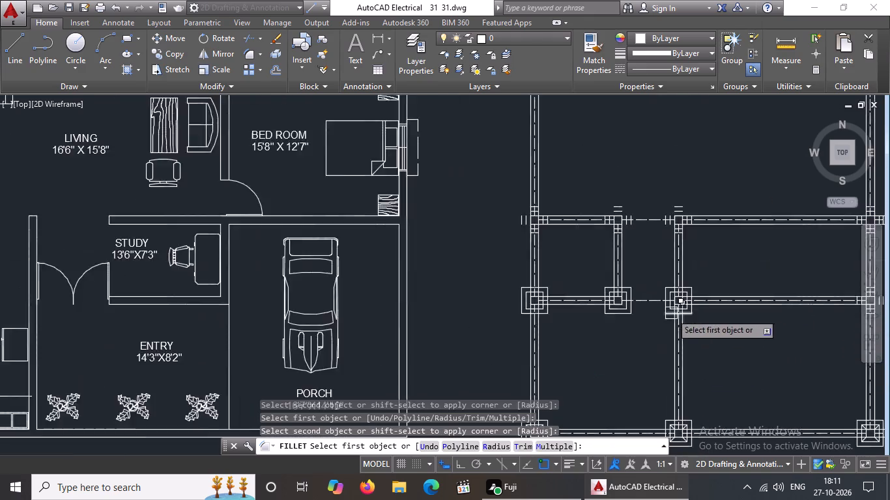
pyautogui.scroll(-2, 671, 312)
pyautogui.scroll(4, 767, 307)
pyautogui.scroll(3, 639, 324)
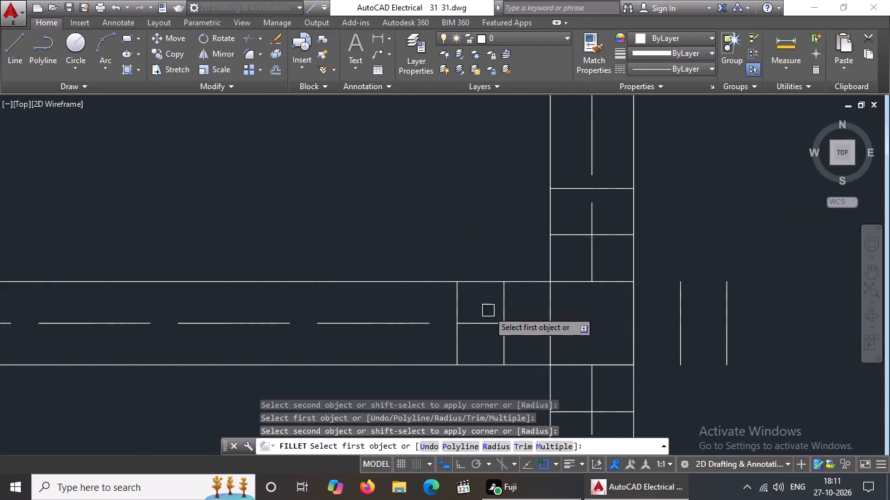
pyautogui.click(504, 298)
pyautogui.click(563, 236)
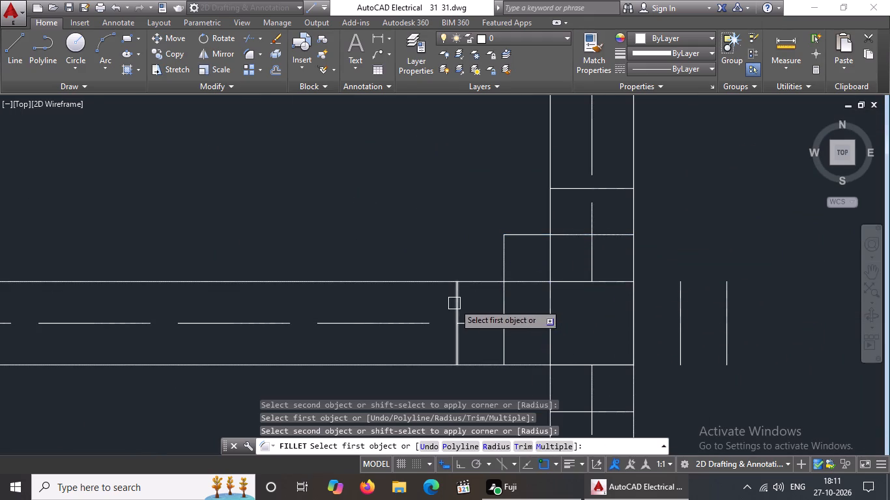
pyautogui.click(453, 303)
pyautogui.click(560, 187)
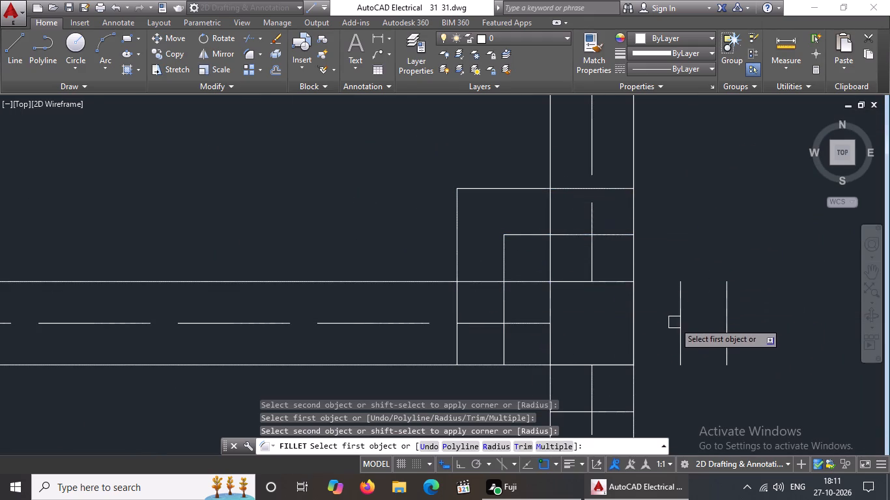
pyautogui.click(674, 322)
pyautogui.click(680, 312)
pyautogui.click(612, 240)
pyautogui.click(612, 191)
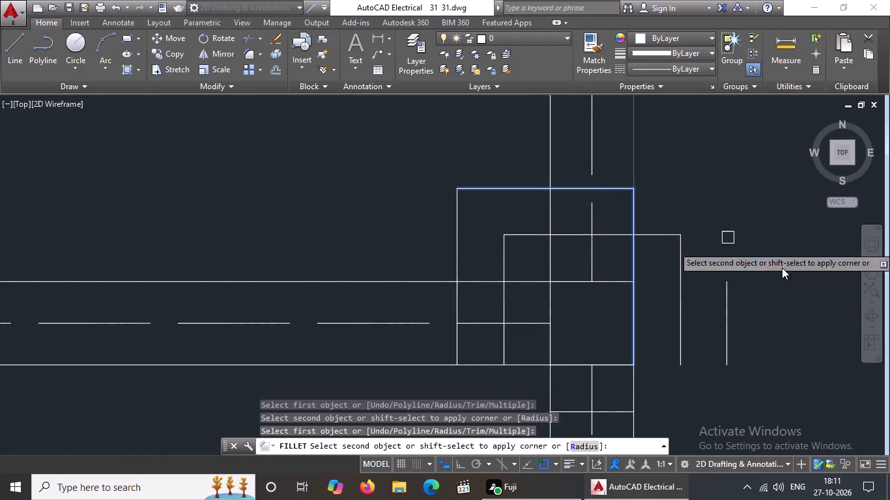
pyautogui.click(726, 318)
# Fillet the inner and outer offset lines into sharp bottom-left corners around this fourth column.
pyautogui.scroll(-5, 689, 295)
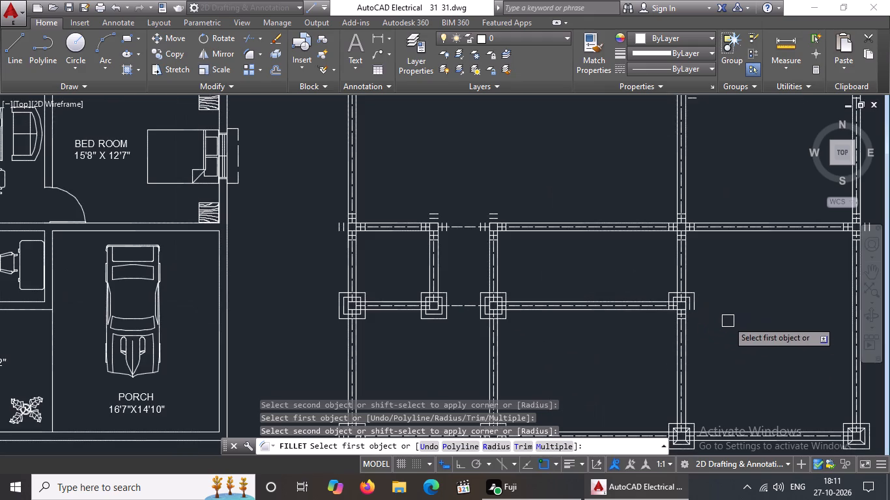
pyautogui.scroll(3, 714, 309)
pyautogui.scroll(2, 622, 307)
pyautogui.click(416, 312)
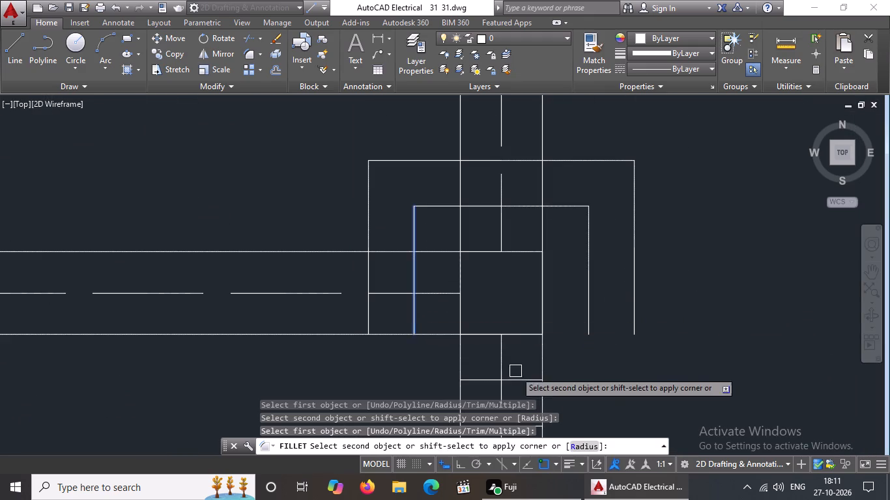
pyautogui.click(473, 381)
pyautogui.scroll(-2, 592, 248)
pyautogui.scroll(3, 500, 281)
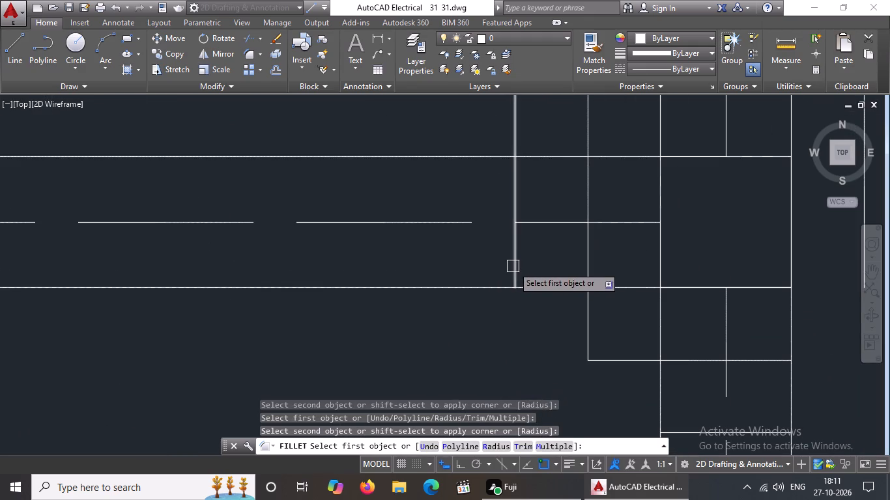
pyautogui.click(513, 266)
pyautogui.click(678, 431)
# Fillet the inner and outer offset lines at the fourth column's bottom-right corner to complete its two squares.
pyautogui.scroll(-2, 652, 341)
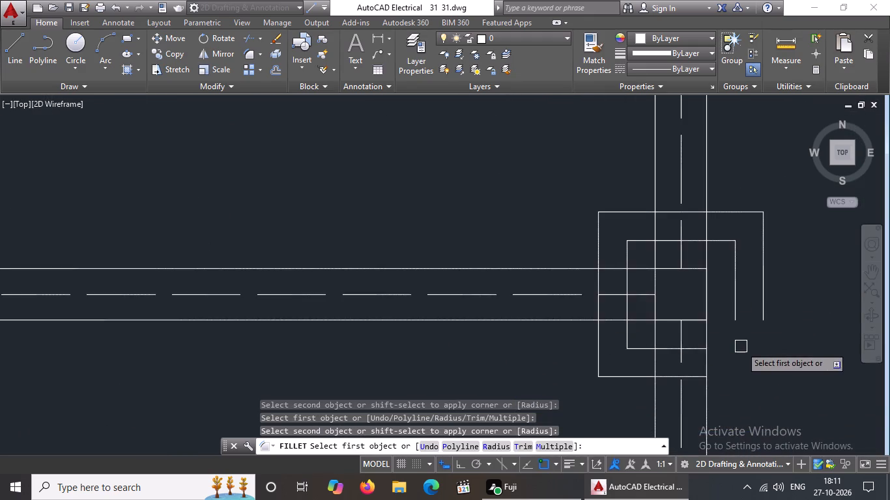
pyautogui.scroll(2, 736, 346)
pyautogui.click(624, 355)
pyautogui.click(731, 256)
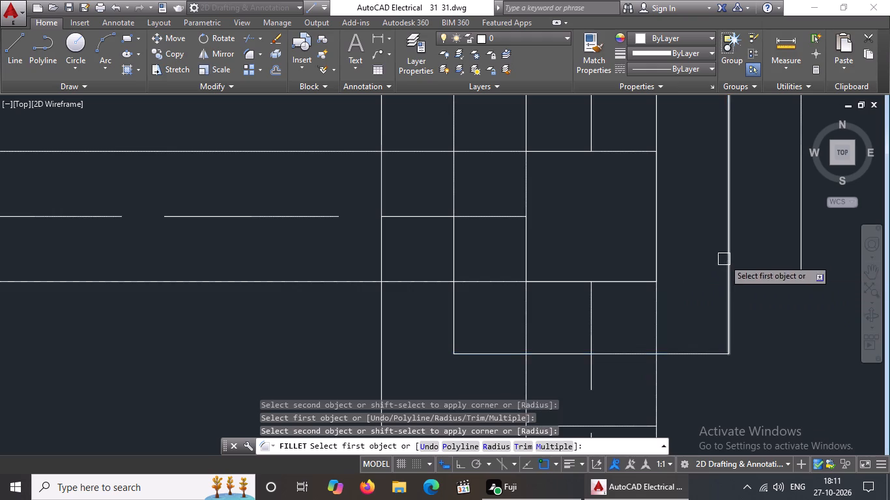
pyautogui.scroll(-2, 724, 258)
pyautogui.scroll(2, 689, 314)
pyautogui.click(674, 340)
pyautogui.scroll(-3, 676, 335)
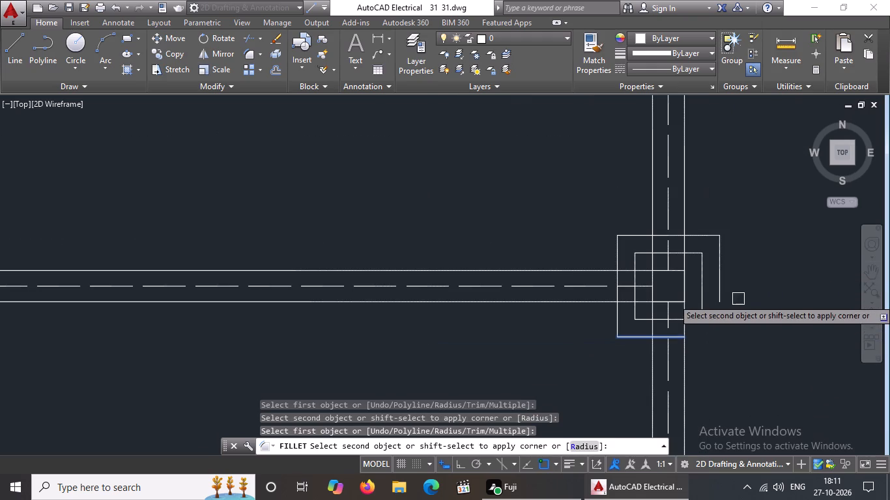
pyautogui.click(718, 290)
pyautogui.press('Escape')
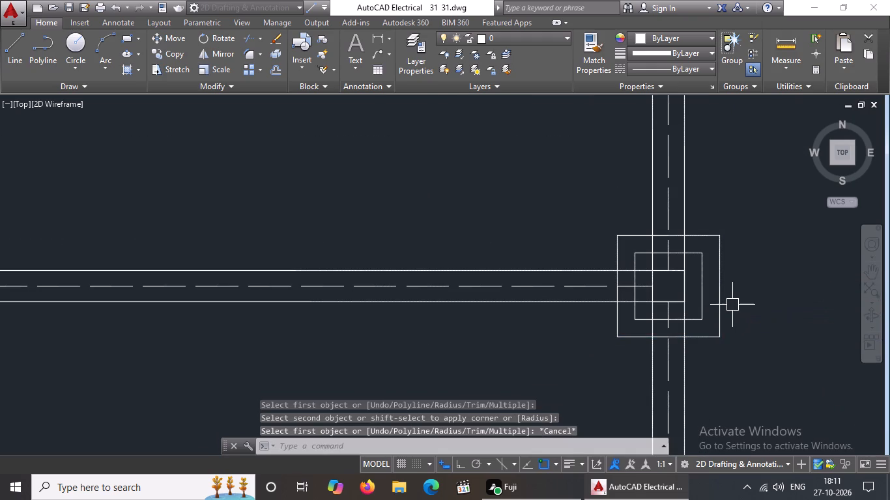
# With Fillet in Multiple mode and radius 0, join the offset lines at both bottom corners of the west-wall column one row north.
pyautogui.scroll(-4, 728, 307)
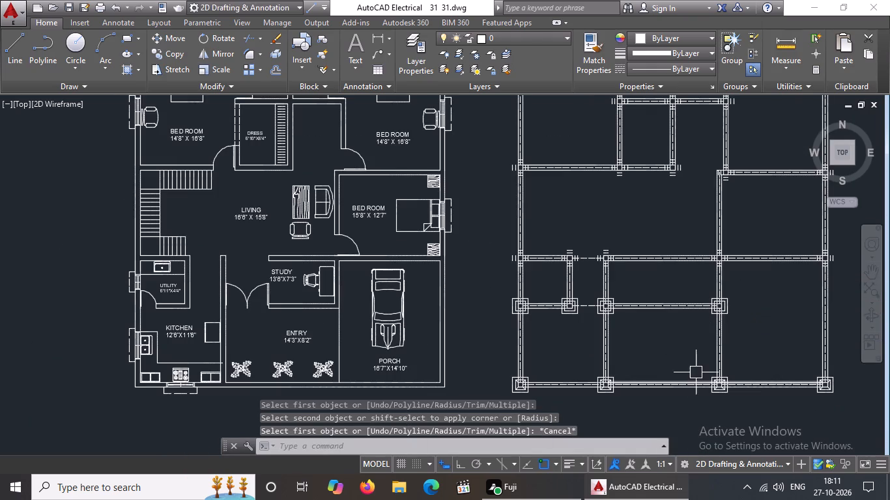
pyautogui.moveTo(627, 348); pyautogui.dragTo(610, 377, button='middle')
pyautogui.scroll(2, 496, 289)
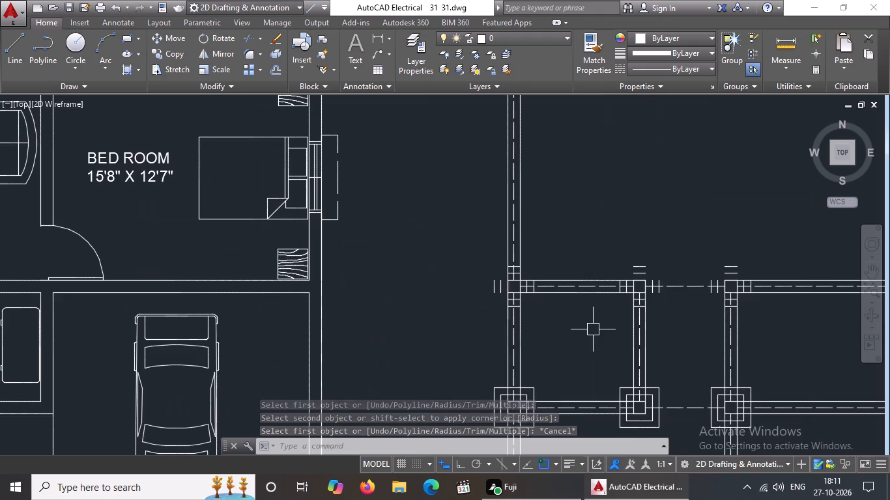
pyautogui.scroll(1, 593, 329)
pyautogui.press('f')
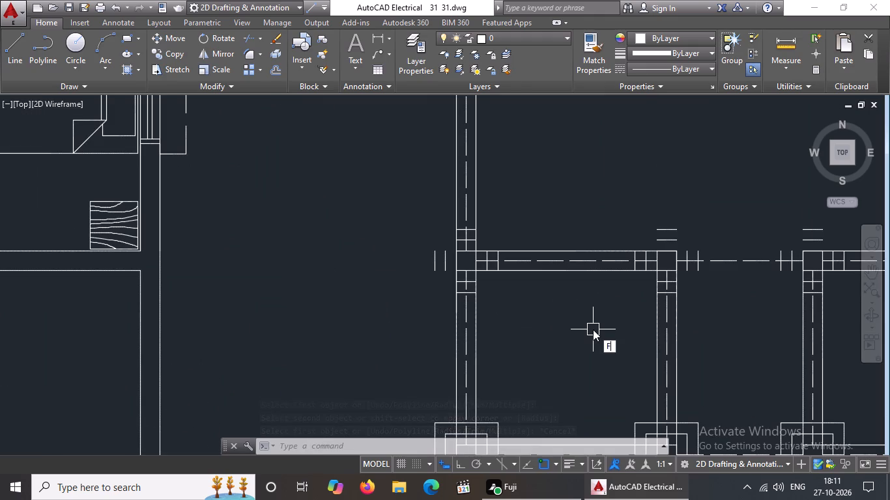
pyautogui.press('Return')
pyautogui.press('m')
pyautogui.press('Return')
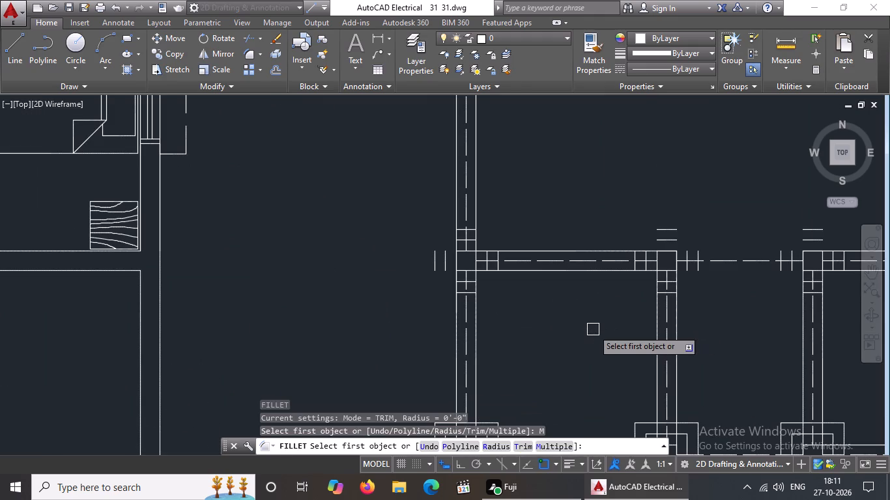
pyautogui.press('r')
pyautogui.press('Return')
pyautogui.press('0')
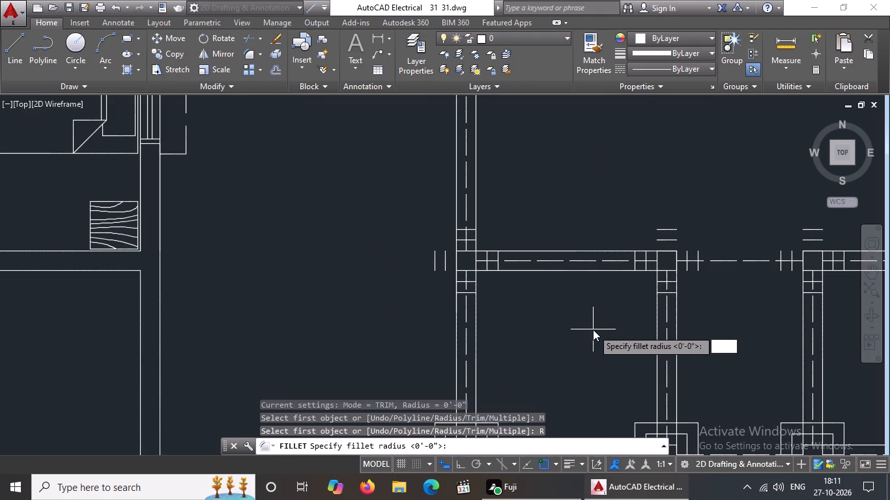
pyautogui.press('Return')
pyautogui.scroll(2, 450, 291)
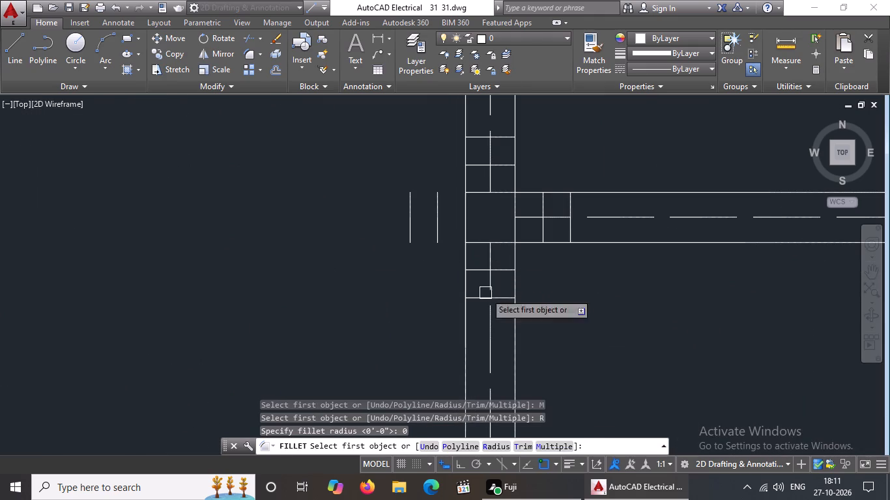
pyautogui.click(438, 235)
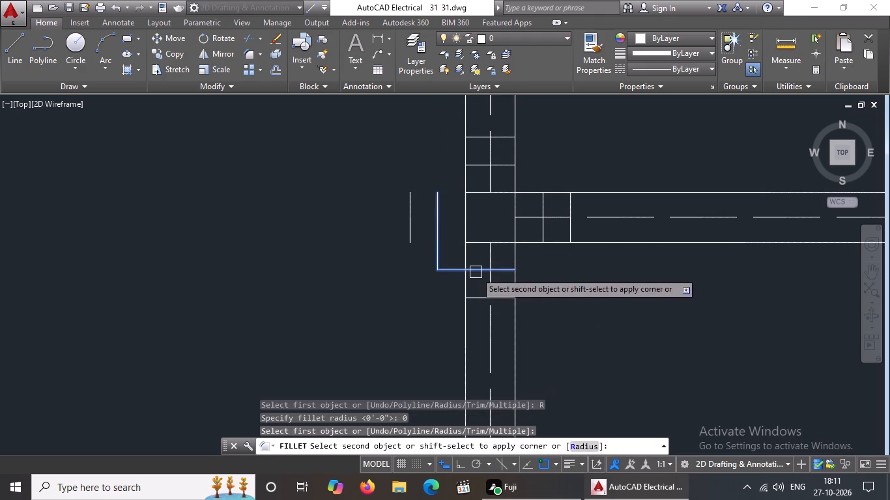
pyautogui.click(478, 272)
pyautogui.click(413, 227)
pyautogui.click(480, 296)
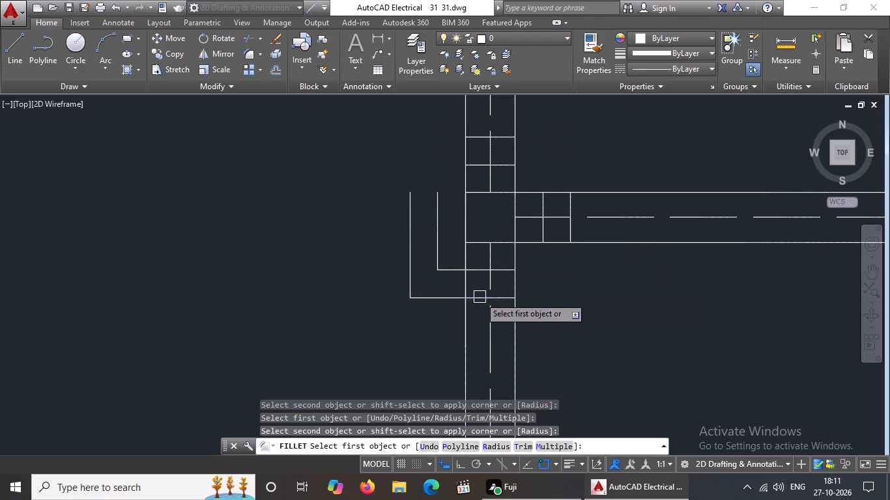
pyautogui.moveTo(502, 272); pyautogui.dragTo(509, 267)
pyautogui.click(539, 234)
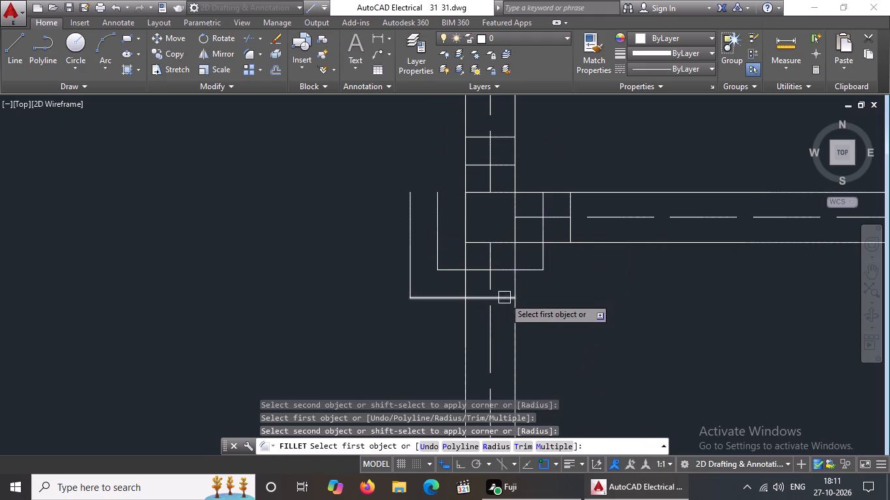
pyautogui.moveTo(504, 298); pyautogui.dragTo(511, 296)
pyautogui.click(569, 230)
# Close both squares around this west-wall column by filleting the inner and outer offset lines at its top-left and top-right corners.
pyautogui.moveTo(429, 210); pyautogui.dragTo(444, 202)
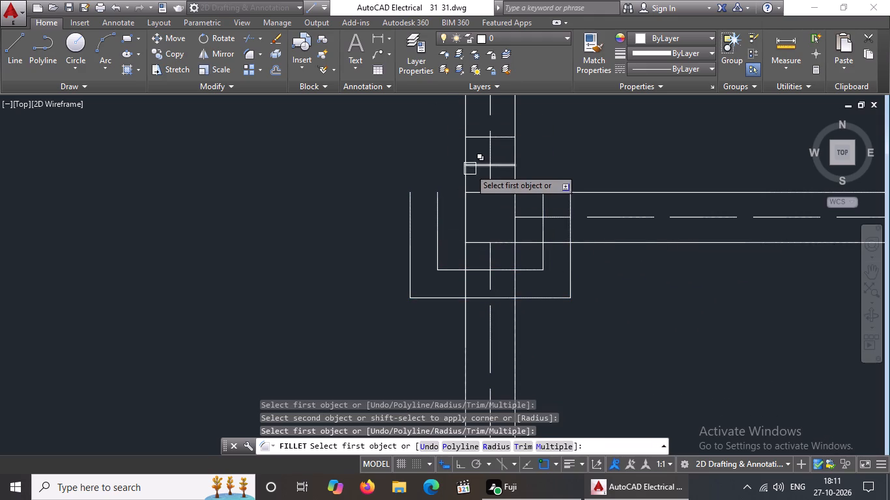
pyautogui.moveTo(438, 208); pyautogui.dragTo(444, 204)
pyautogui.click(472, 169)
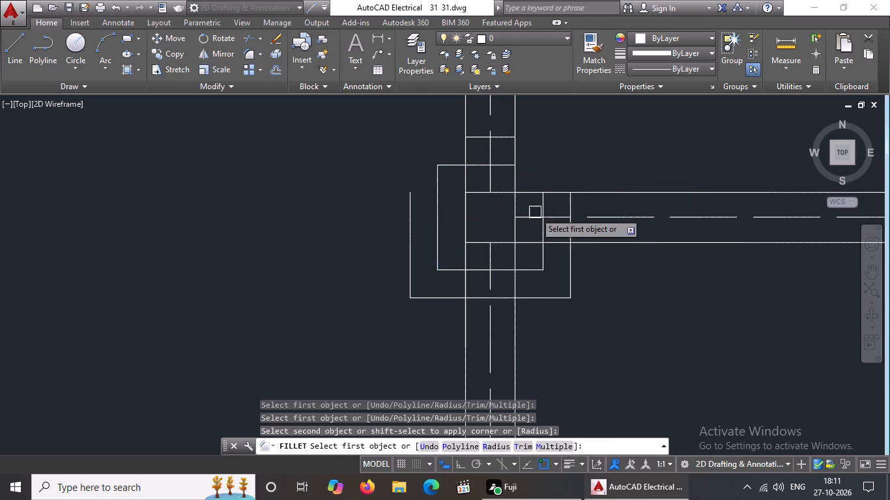
pyautogui.click(545, 208)
pyautogui.click(507, 166)
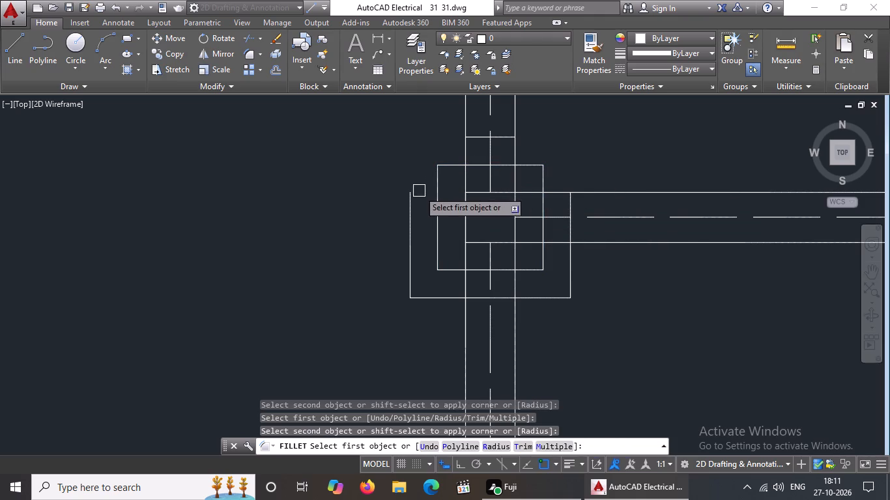
pyautogui.click(431, 184)
pyautogui.click(480, 137)
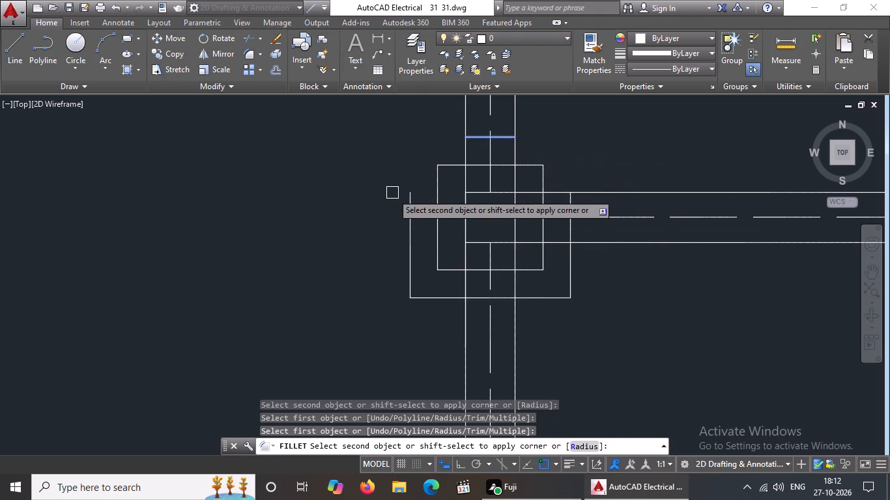
pyautogui.moveTo(410, 201); pyautogui.dragTo(424, 197)
pyautogui.click(498, 139)
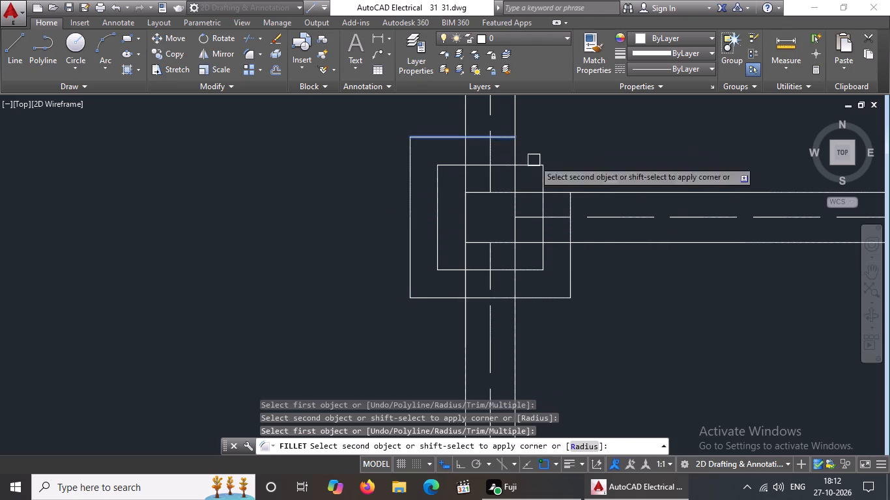
pyautogui.moveTo(569, 206); pyautogui.dragTo(564, 206)
pyautogui.scroll(-6, 528, 212)
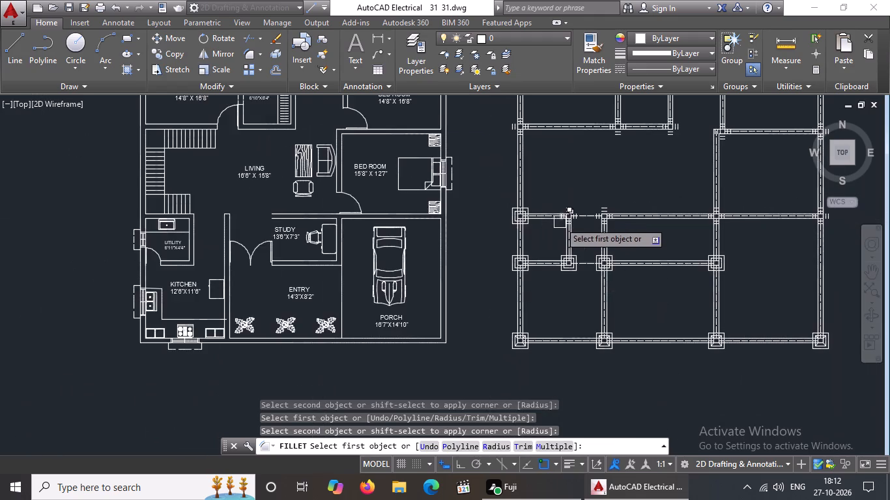
# Fillet the inner and outer offset lines at both bottom corners of the next column east in this row, just right of the west-wall column.
pyautogui.scroll(7, 560, 222)
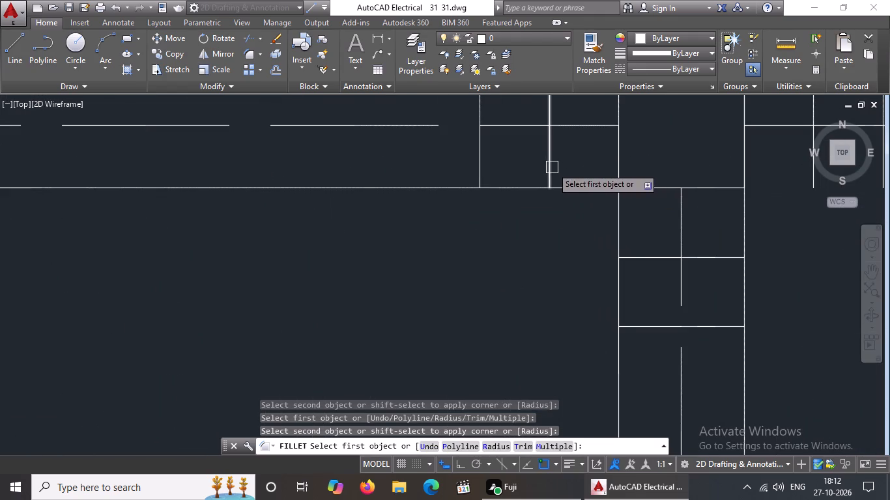
pyautogui.click(553, 166)
pyautogui.click(658, 263)
pyautogui.click(479, 165)
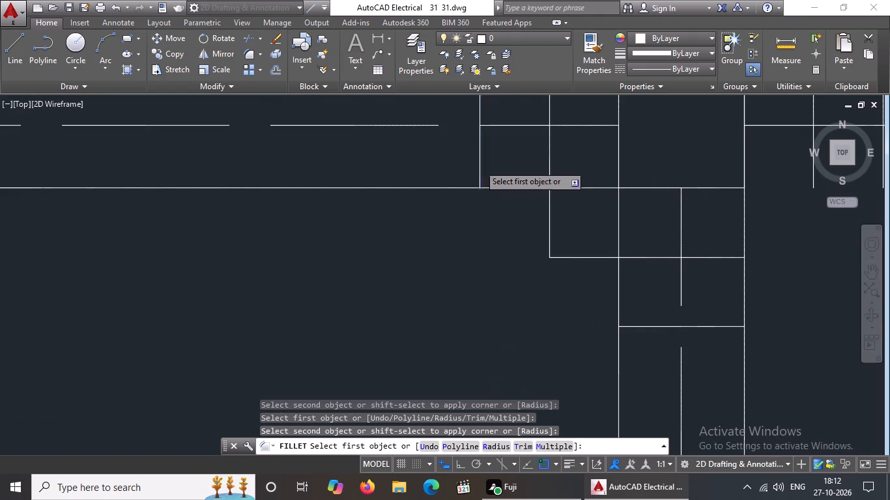
pyautogui.click(663, 329)
pyautogui.click(725, 255)
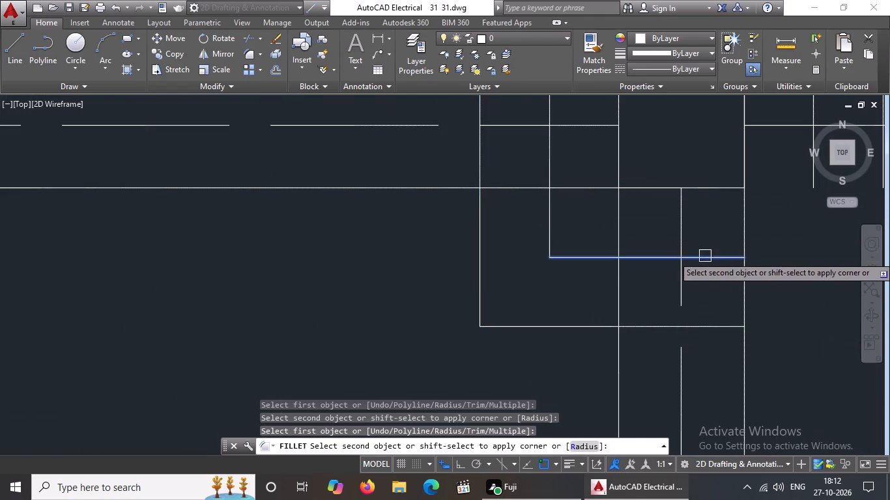
pyautogui.scroll(-3, 702, 251)
pyautogui.scroll(1, 721, 232)
pyautogui.click(733, 229)
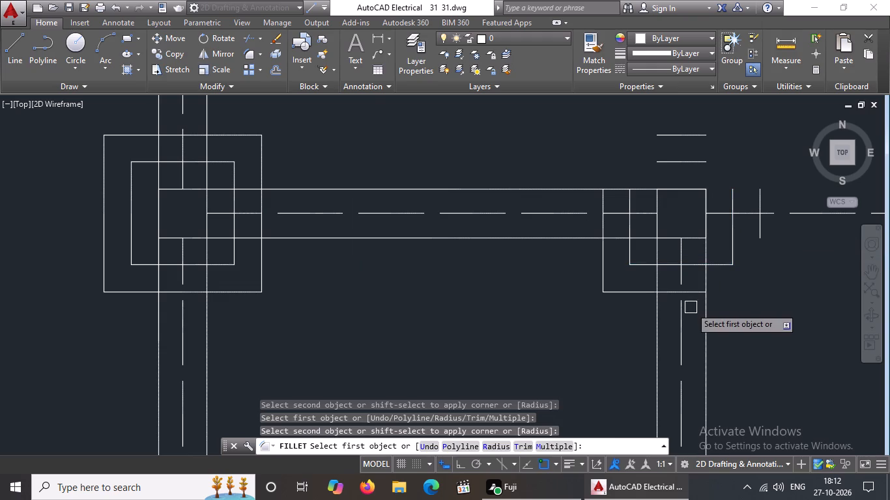
pyautogui.click(693, 294)
pyautogui.click(758, 236)
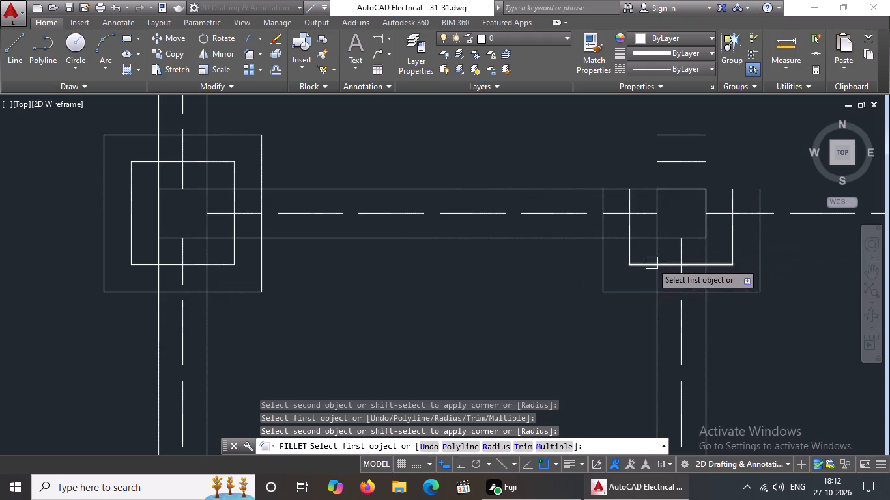
# Close both squares around this second column by filleting the inner and outer offset lines at its top-left and top-right corners.
pyautogui.scroll(-5, 572, 270)
pyautogui.moveTo(622, 297); pyautogui.dragTo(552, 323, button='middle')
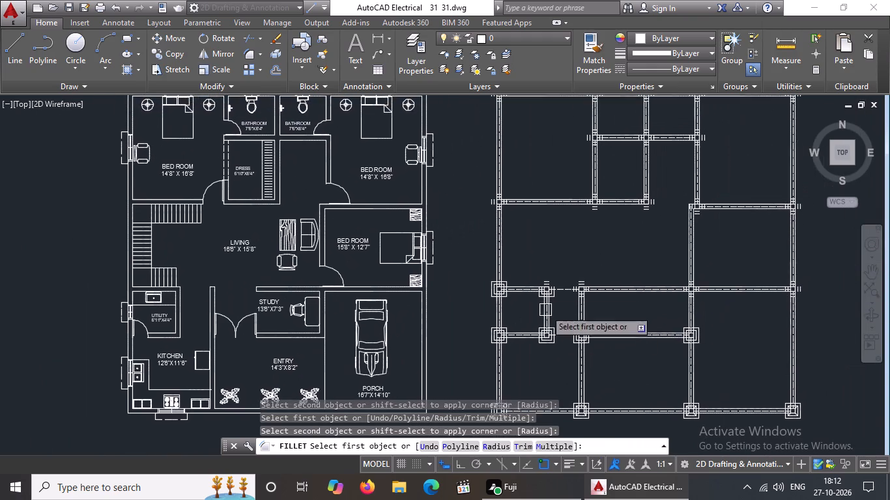
pyautogui.scroll(5, 533, 279)
pyautogui.moveTo(537, 324); pyautogui.dragTo(543, 318)
pyautogui.click(579, 284)
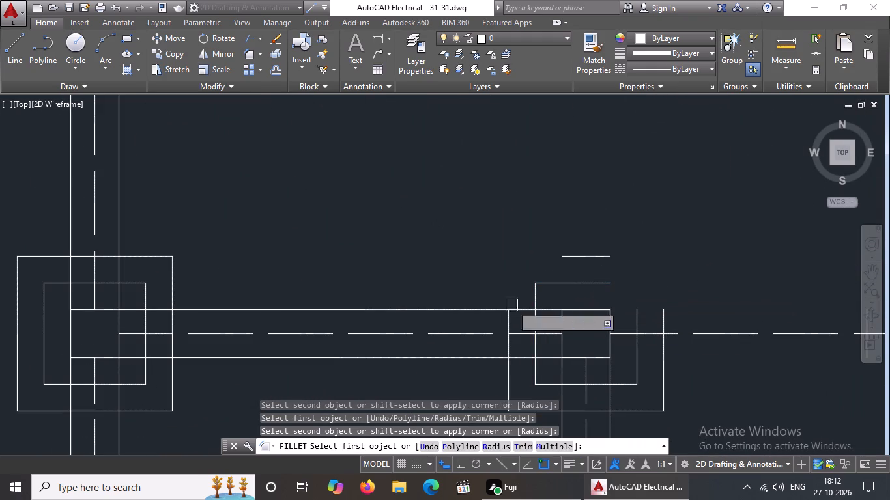
pyautogui.click(511, 322)
pyautogui.click(583, 256)
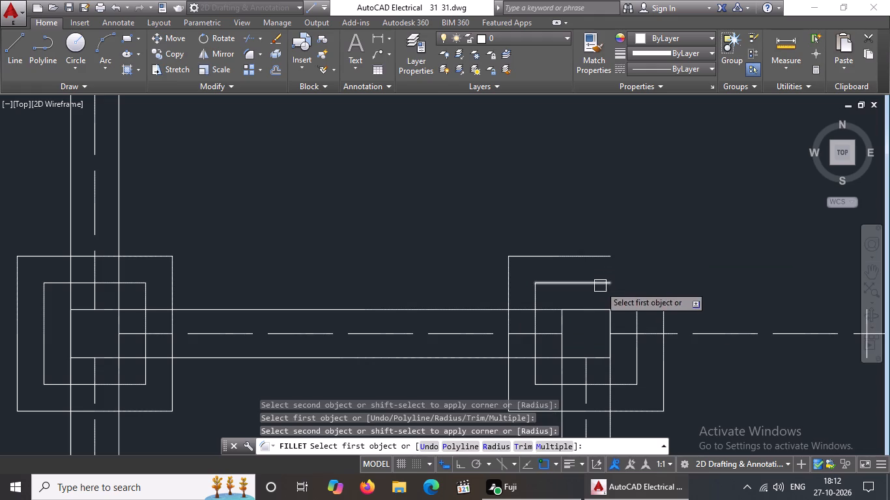
pyautogui.click(600, 285)
pyautogui.click(634, 324)
pyautogui.click(588, 255)
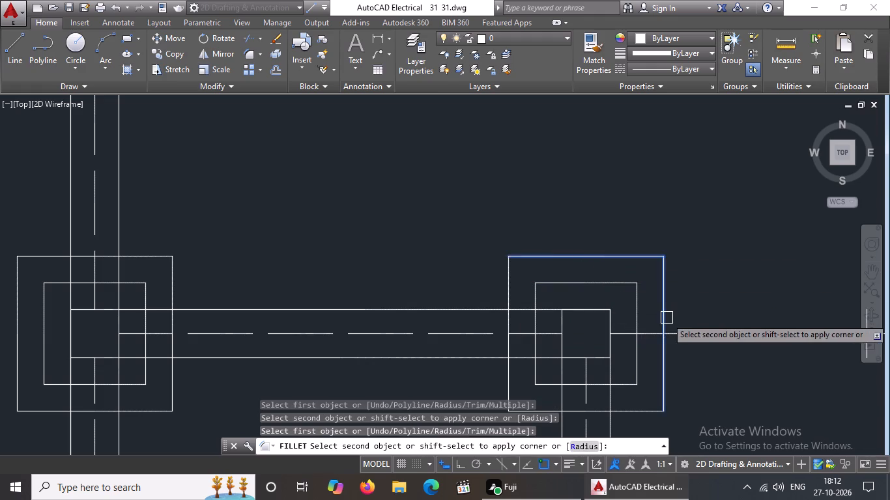
pyautogui.click(667, 318)
# Fillet the inner and outer offset lines at the top-left and top-right corners of the row's third column, across the wall gap.
pyautogui.scroll(-6, 609, 266)
pyautogui.scroll(2, 667, 287)
pyautogui.scroll(4, 542, 274)
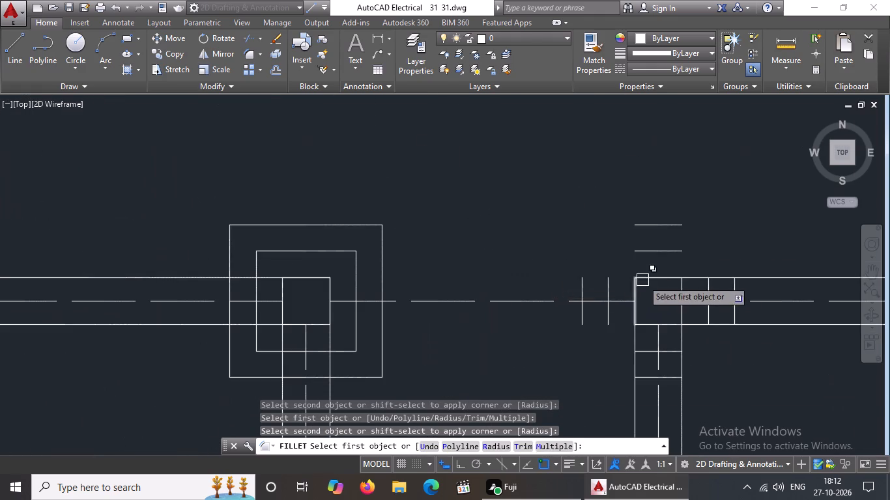
pyautogui.scroll(3, 640, 284)
pyautogui.moveTo(504, 296); pyautogui.dragTo(520, 289)
pyautogui.click(630, 161)
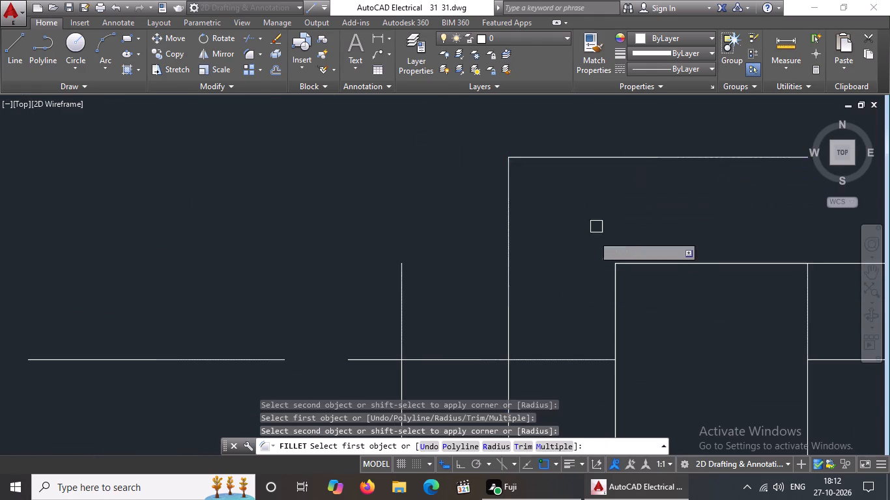
pyautogui.scroll(-4, 581, 247)
pyautogui.moveTo(553, 260); pyautogui.dragTo(564, 253)
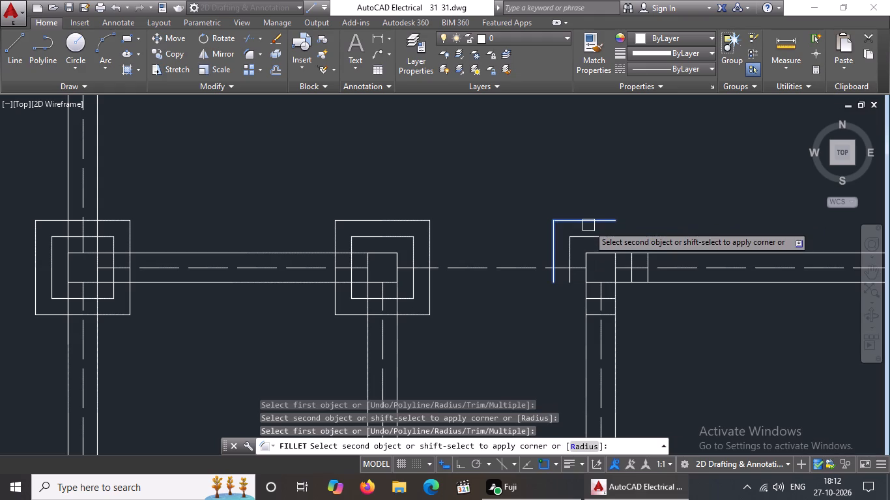
pyautogui.click(588, 225)
pyautogui.scroll(3, 638, 268)
pyautogui.click(608, 247)
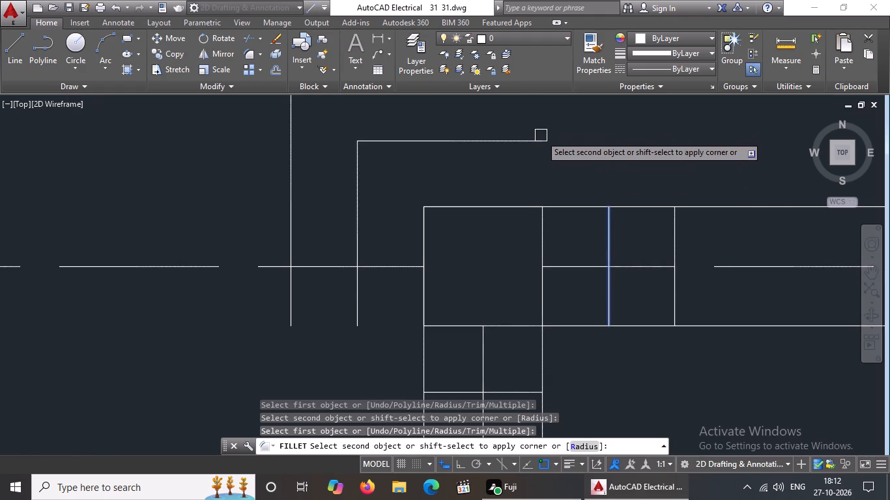
pyautogui.click(540, 137)
pyautogui.click(674, 231)
pyautogui.scroll(-3, 670, 232)
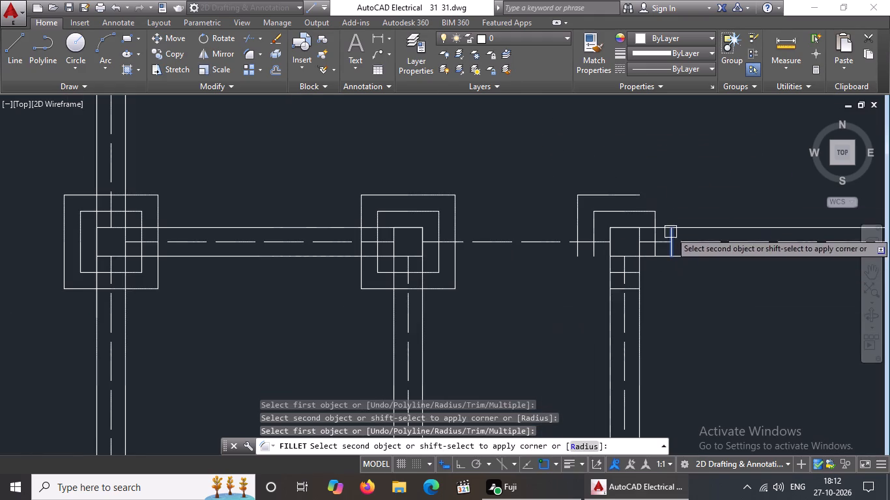
pyautogui.click(639, 197)
# Complete the third column's two squares by filleting the inner and outer offset lines at its bottom-left and bottom-right corners.
pyautogui.scroll(2, 604, 264)
pyautogui.click(576, 234)
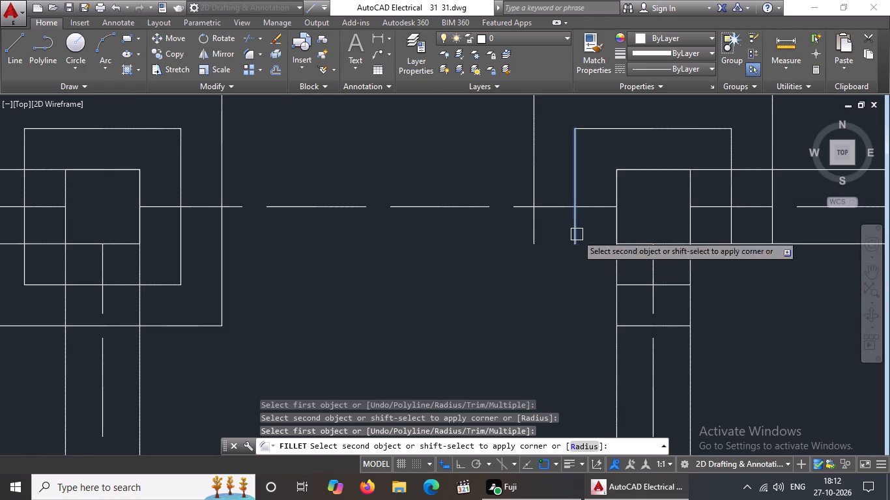
pyautogui.click(630, 285)
pyautogui.click(531, 233)
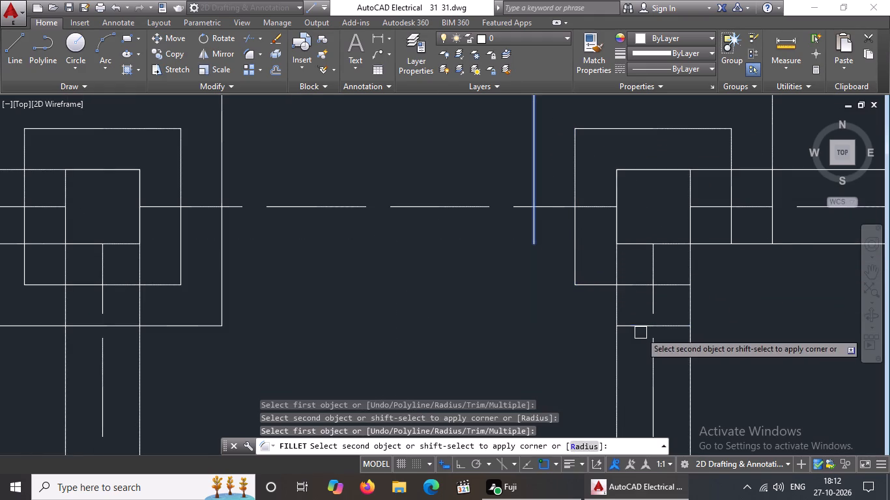
pyautogui.click(639, 330)
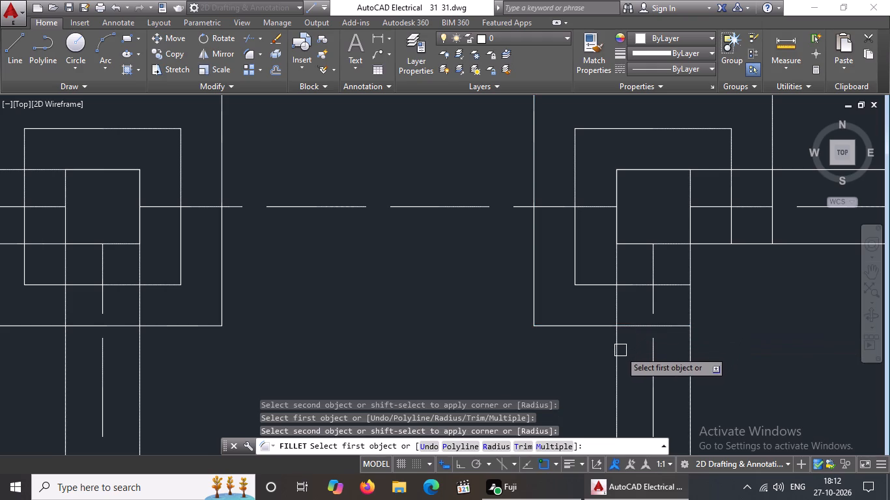
pyautogui.click(680, 288)
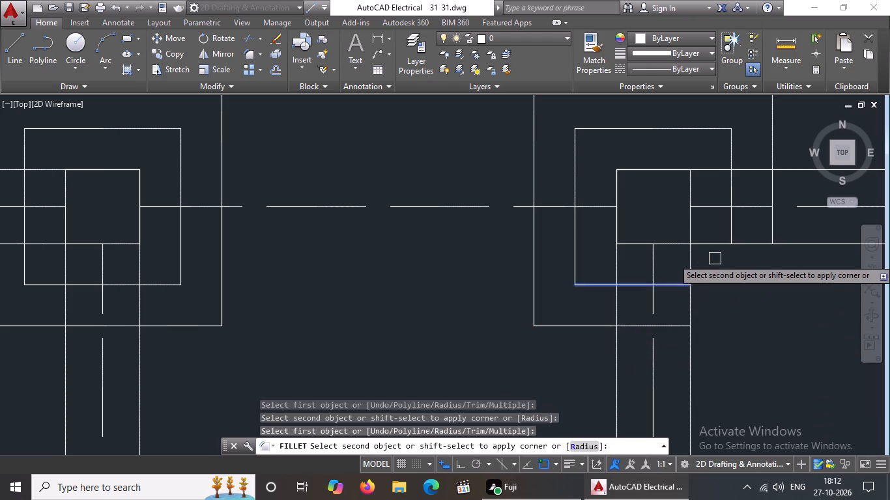
pyautogui.click(730, 229)
pyautogui.moveTo(669, 324); pyautogui.dragTo(695, 317)
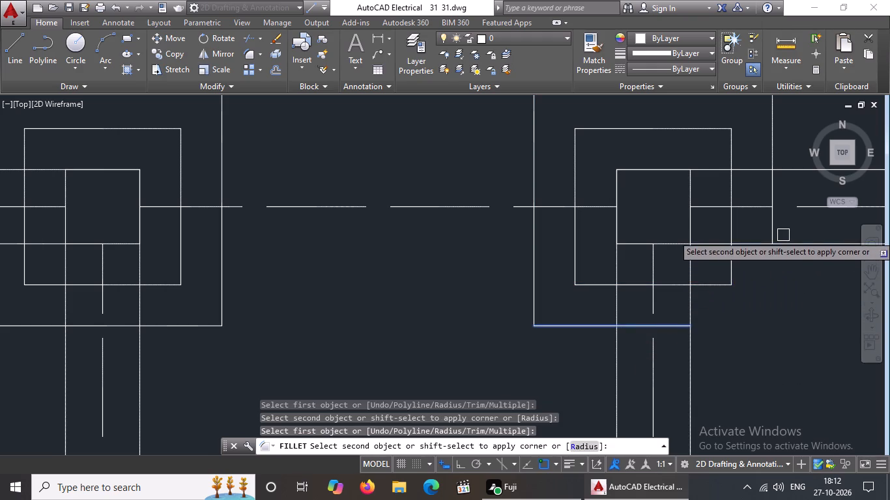
pyautogui.click(775, 230)
# Fillet the inner and outer offset lines at both top corners of the row's fourth column, where the walls cross.
pyautogui.scroll(-7, 662, 281)
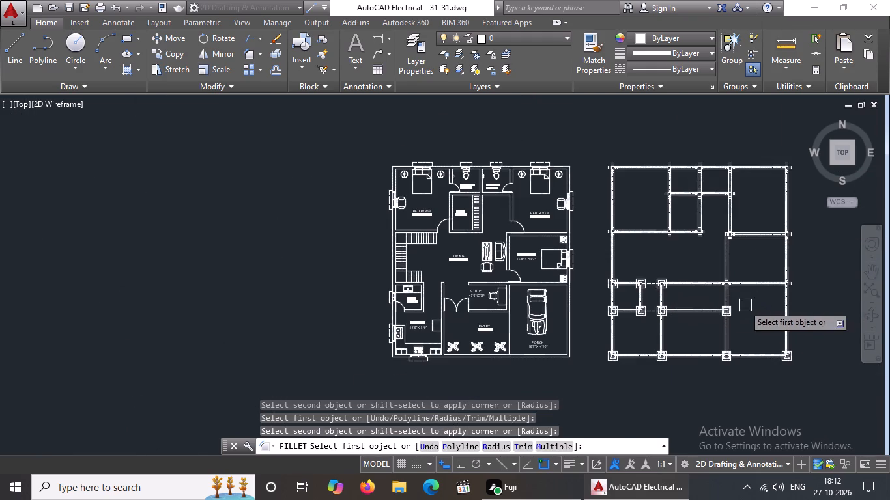
pyautogui.scroll(3, 734, 316)
pyautogui.scroll(-2, 691, 298)
pyautogui.scroll(2, 711, 250)
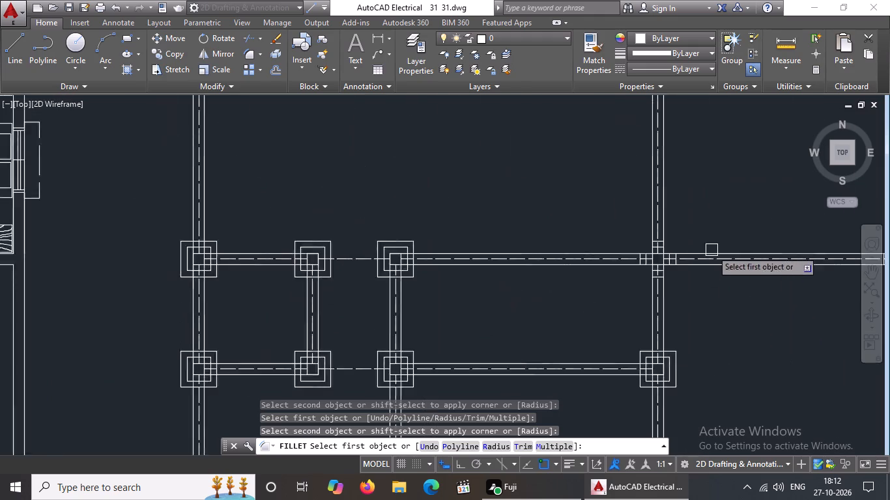
pyautogui.scroll(2, 711, 250)
pyautogui.scroll(2, 607, 271)
pyautogui.moveTo(432, 251); pyautogui.dragTo(439, 247)
pyautogui.click(493, 193)
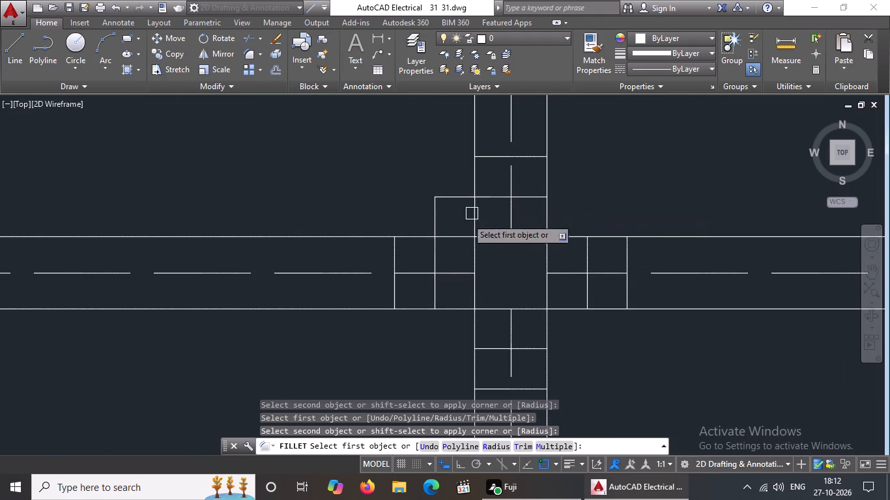
pyautogui.moveTo(396, 254); pyautogui.dragTo(401, 248)
pyautogui.click(496, 160)
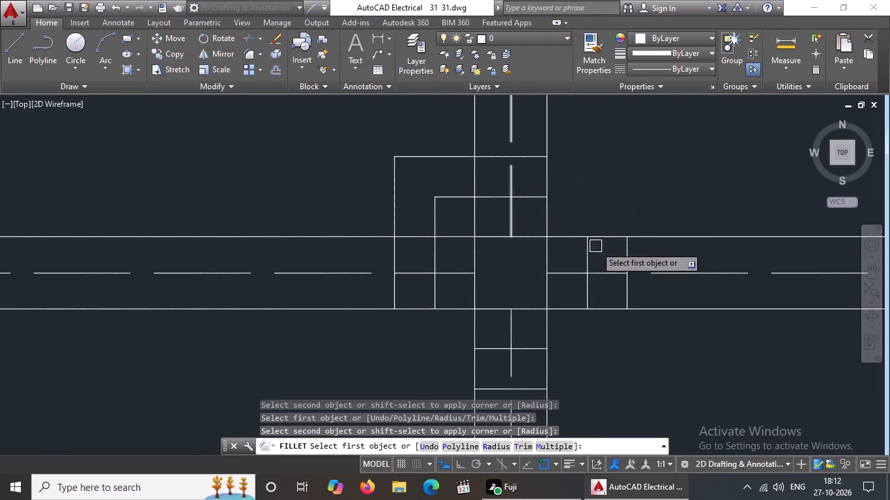
pyautogui.click(589, 255)
pyautogui.click(536, 199)
pyautogui.moveTo(534, 160); pyautogui.dragTo(543, 160)
pyautogui.click(625, 251)
# Fillet the inner and outer offset lines at the bottom-left and bottom-right corners of this wall-crossing column.
pyautogui.click(426, 296)
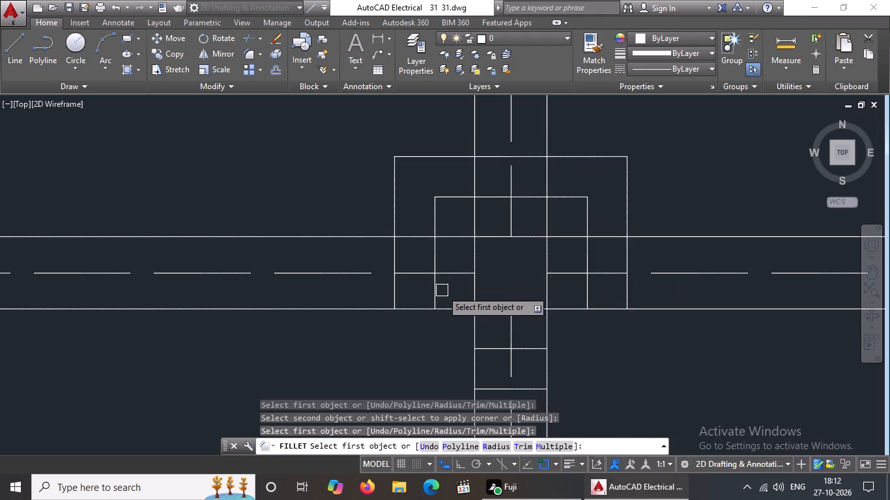
pyautogui.moveTo(437, 291); pyautogui.dragTo(453, 309)
pyautogui.click(493, 352)
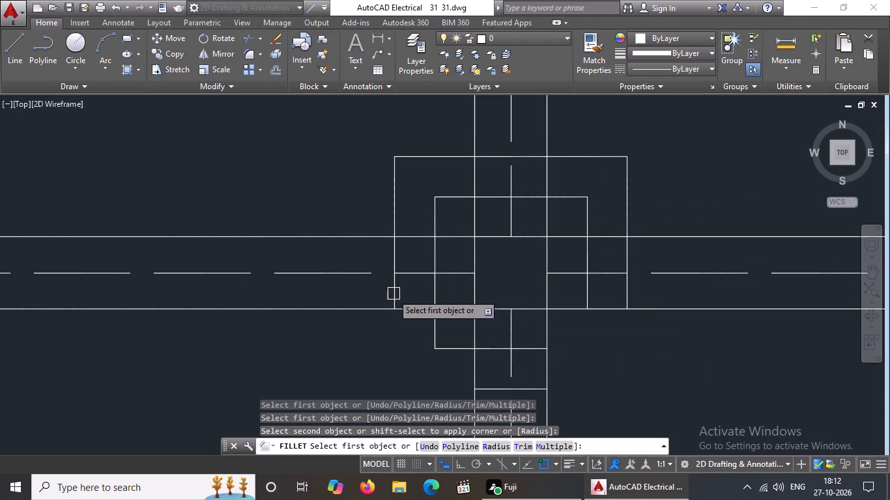
pyautogui.click(392, 293)
pyautogui.click(500, 394)
pyautogui.moveTo(529, 346); pyautogui.dragTo(532, 346)
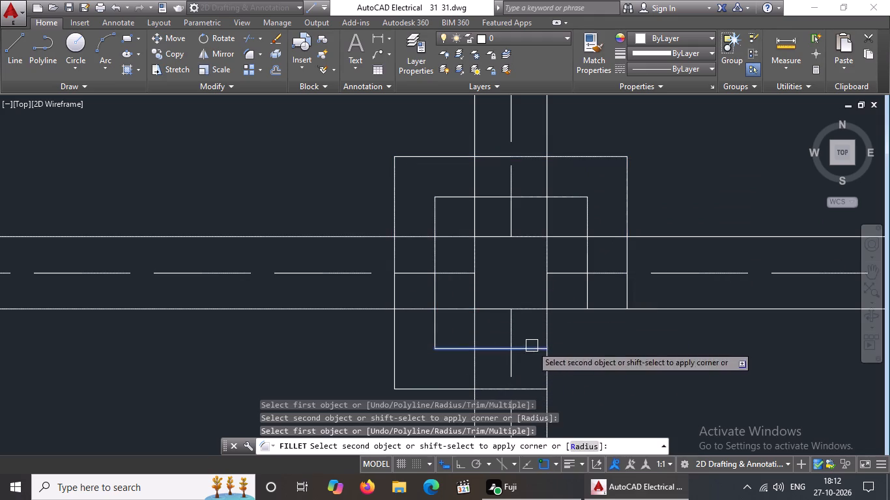
# Complete the wall-crossing fourth column's two squares by filleting the inner and outer offset lines at its bottom-right corner.
pyautogui.moveTo(532, 346); pyautogui.dragTo(538, 344)
pyautogui.click(588, 292)
pyautogui.click(532, 385)
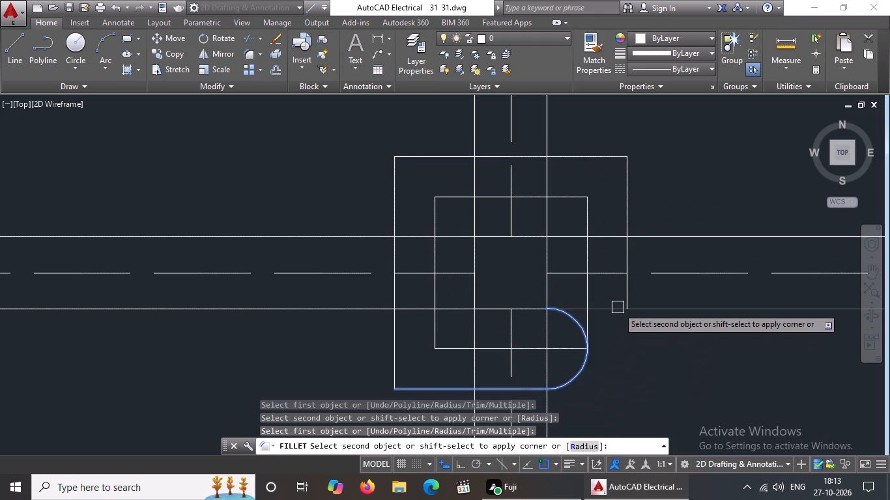
pyautogui.moveTo(624, 298); pyautogui.dragTo(617, 302)
pyautogui.scroll(1, 558, 292)
pyautogui.scroll(-7, 558, 292)
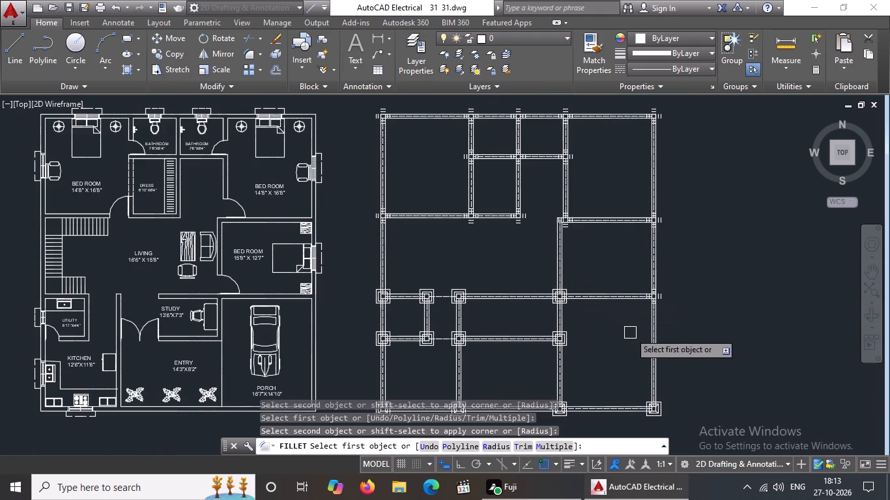
# Fillet the inner and outer offset lines at both bottom corners of the row's fifth column, on the right exterior wall.
pyautogui.scroll(8, 658, 306)
pyautogui.click(542, 249)
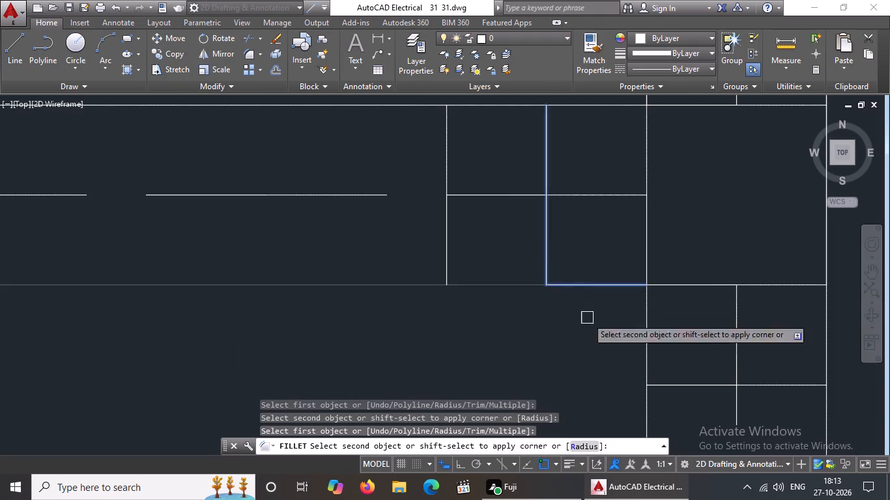
pyautogui.click(680, 387)
pyautogui.scroll(-3, 676, 335)
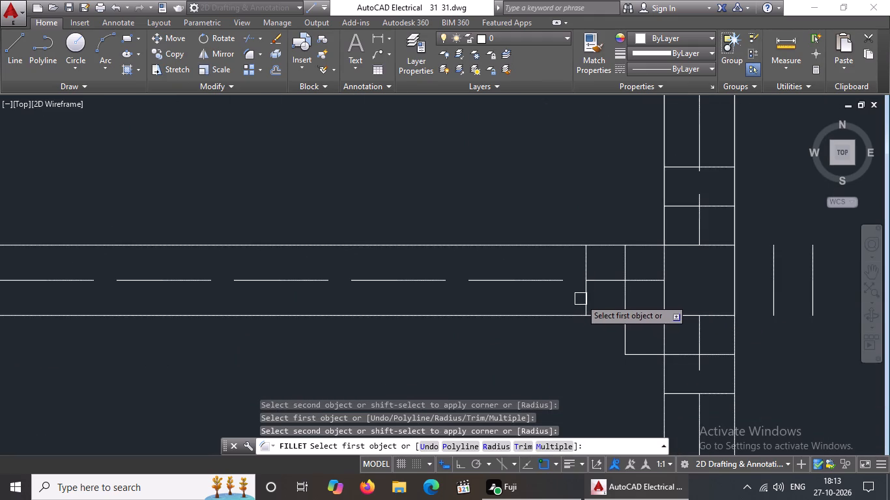
pyautogui.click(582, 298)
pyautogui.scroll(-3, 592, 292)
pyautogui.scroll(3, 612, 320)
pyautogui.click(612, 309)
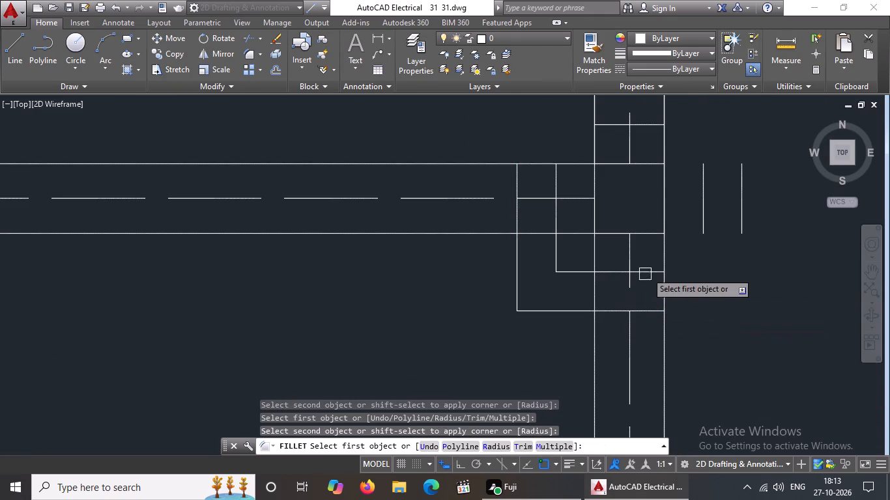
pyautogui.moveTo(648, 271); pyautogui.dragTo(660, 264)
pyautogui.click(707, 217)
pyautogui.moveTo(652, 311); pyautogui.dragTo(664, 306)
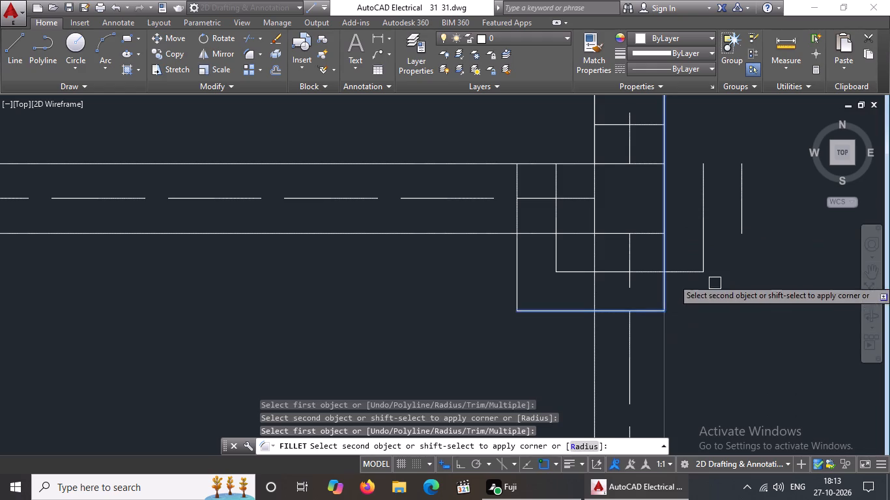
pyautogui.moveTo(738, 221); pyautogui.dragTo(732, 249)
# Complete the fifth column's two squares by filleting the inner and outer offset lines at its top-left and top-right corners.
pyautogui.scroll(-3, 711, 272)
pyautogui.scroll(4, 704, 222)
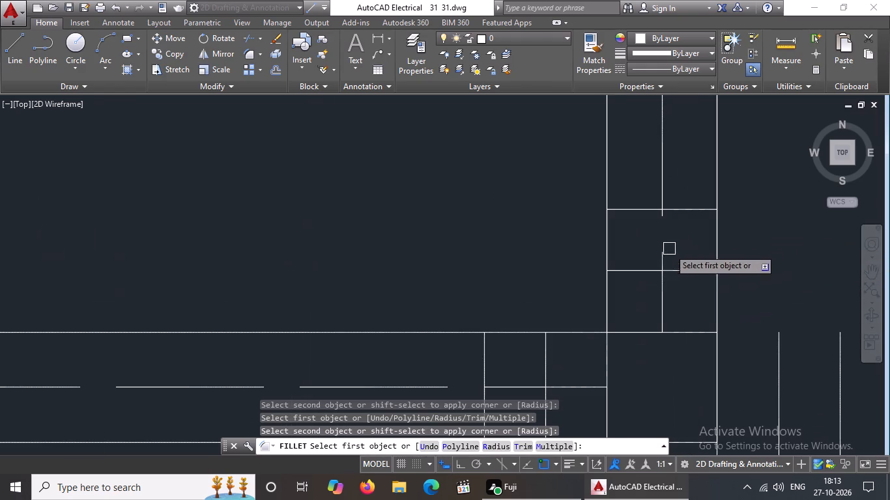
pyautogui.moveTo(541, 363); pyautogui.dragTo(555, 352)
pyautogui.click(642, 270)
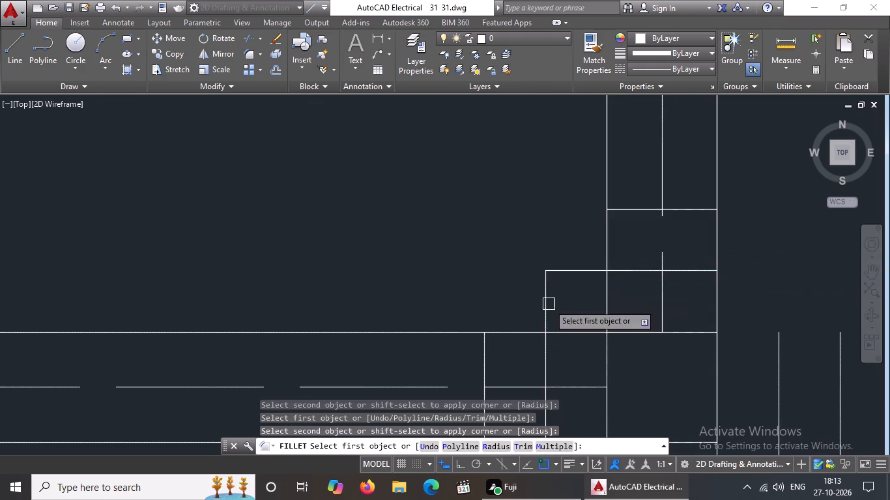
pyautogui.moveTo(481, 357); pyautogui.dragTo(490, 352)
pyautogui.click(639, 204)
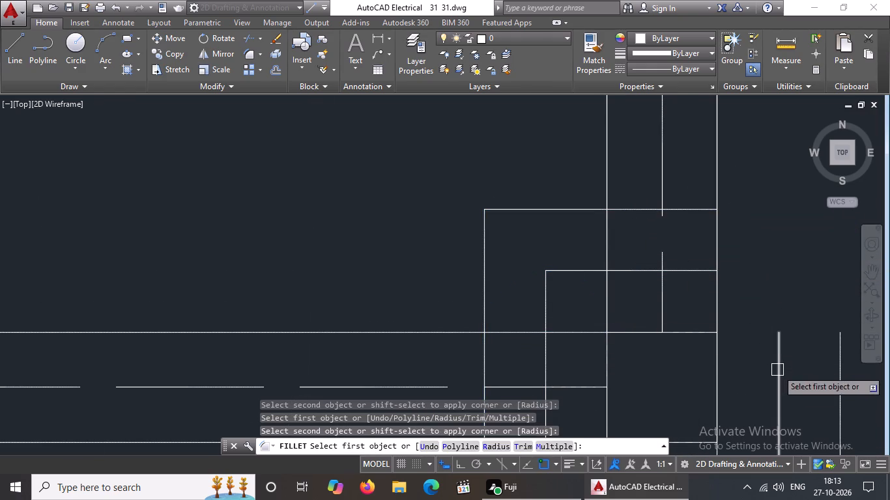
pyautogui.click(778, 368)
pyautogui.click(682, 271)
pyautogui.scroll(1, 651, 271)
pyautogui.scroll(-4, 651, 271)
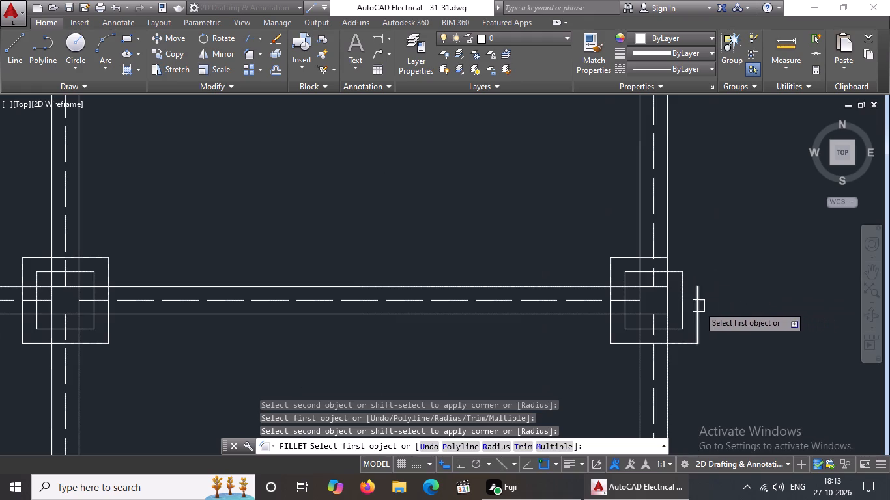
pyautogui.click(696, 305)
pyautogui.click(662, 257)
# Fillet the inner and outer offset lines at both bottom corners of the next column up the right exterior wall.
pyautogui.scroll(-2, 667, 257)
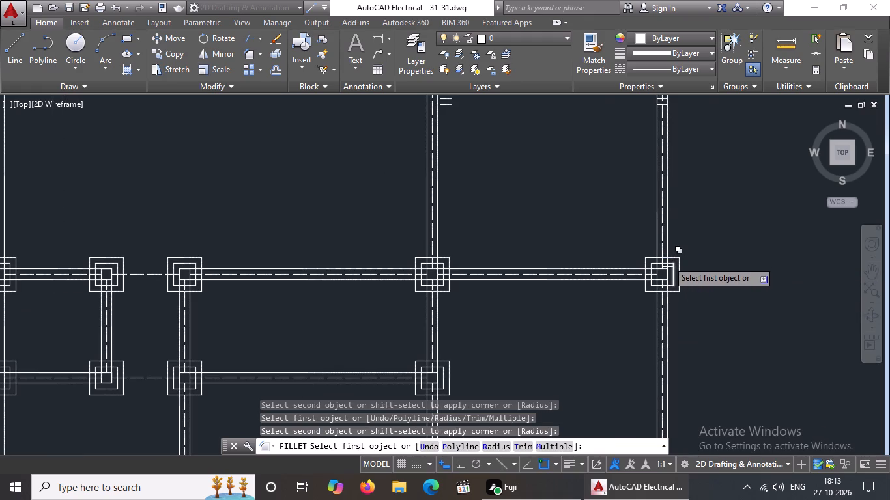
pyautogui.scroll(-3, 668, 261)
pyautogui.moveTo(662, 249); pyautogui.dragTo(650, 314, button='middle')
pyautogui.scroll(3, 653, 305)
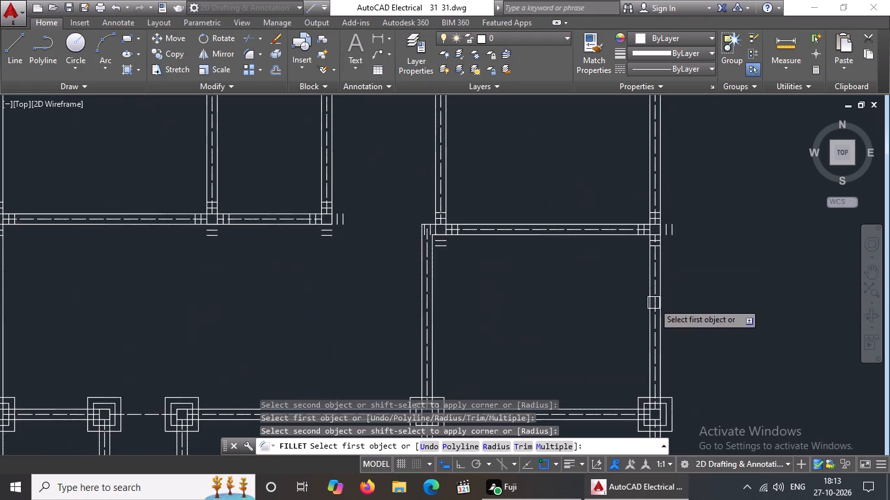
pyautogui.scroll(5, 650, 240)
pyautogui.click(633, 216)
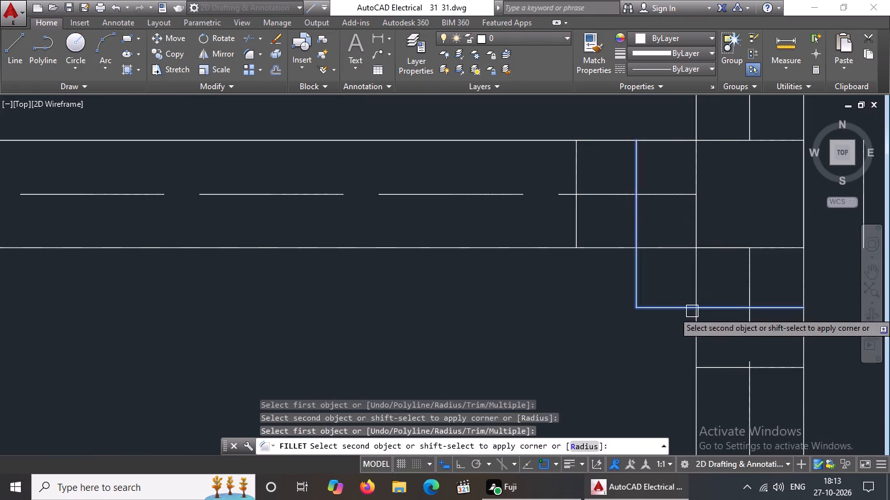
pyautogui.click(719, 310)
pyautogui.click(574, 228)
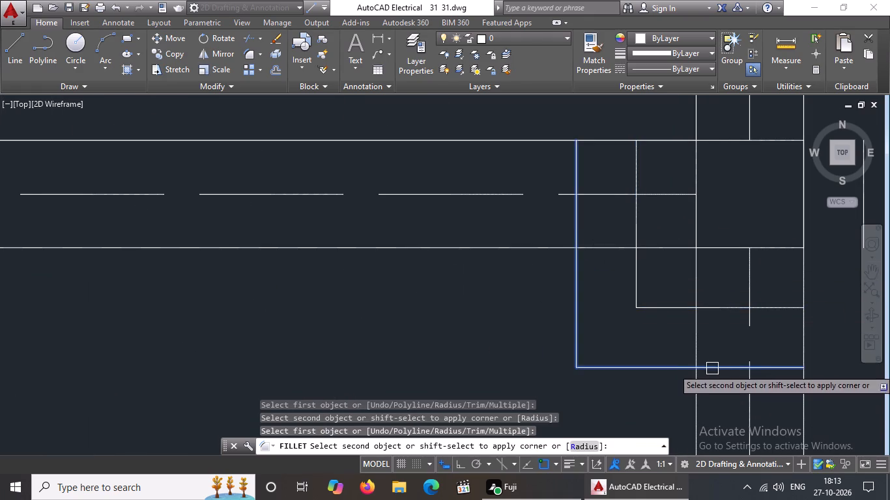
pyautogui.click(713, 368)
pyautogui.scroll(-5, 686, 357)
pyautogui.scroll(3, 728, 339)
pyautogui.moveTo(590, 400); pyautogui.dragTo(597, 396)
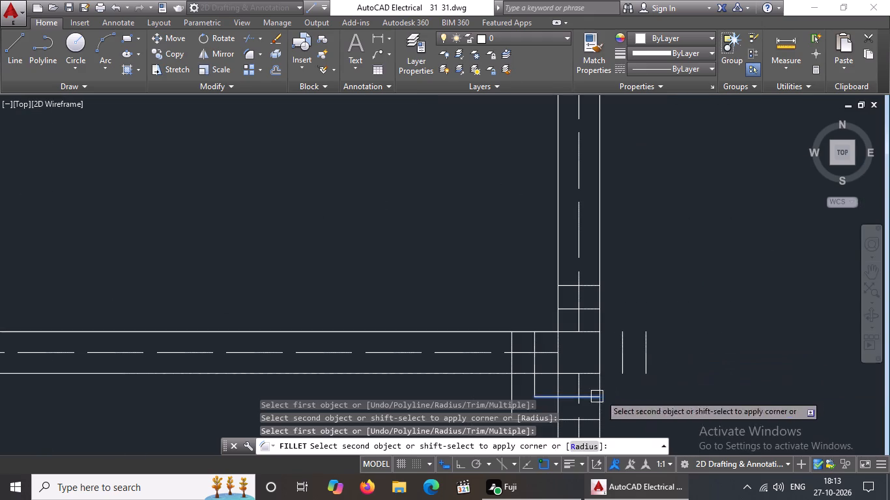
pyautogui.click(624, 362)
pyautogui.scroll(-3, 678, 299)
pyautogui.scroll(3, 669, 335)
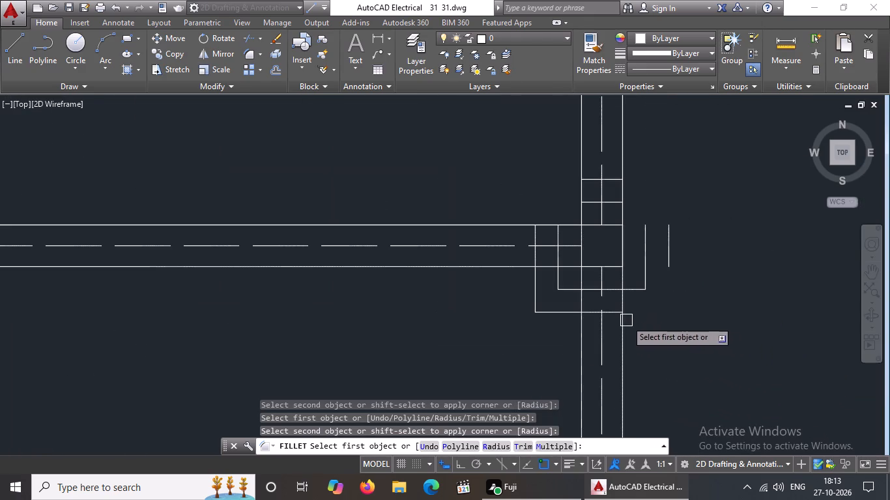
pyautogui.scroll(3, 623, 318)
pyautogui.click(597, 297)
pyautogui.scroll(-3, 720, 266)
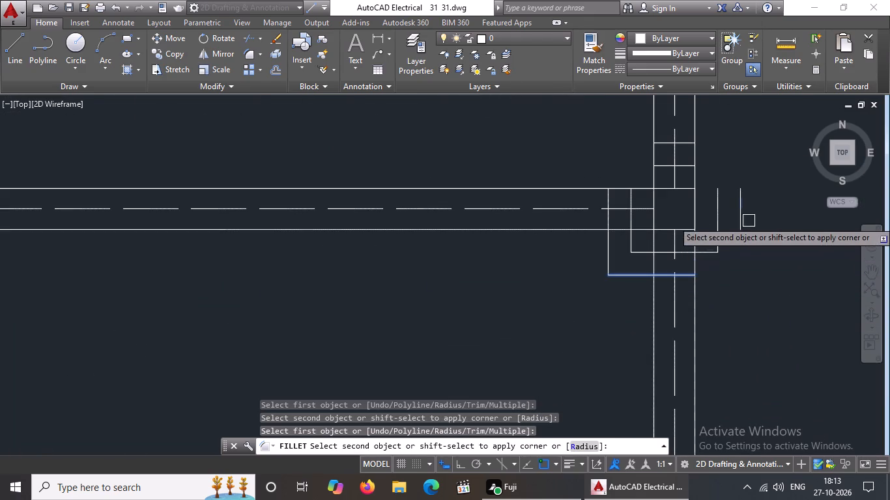
pyautogui.click(740, 223)
# Complete this exterior-wall column's two squares by filleting the inner and outer offset lines at its top-left and top-right corners.
pyautogui.click(635, 196)
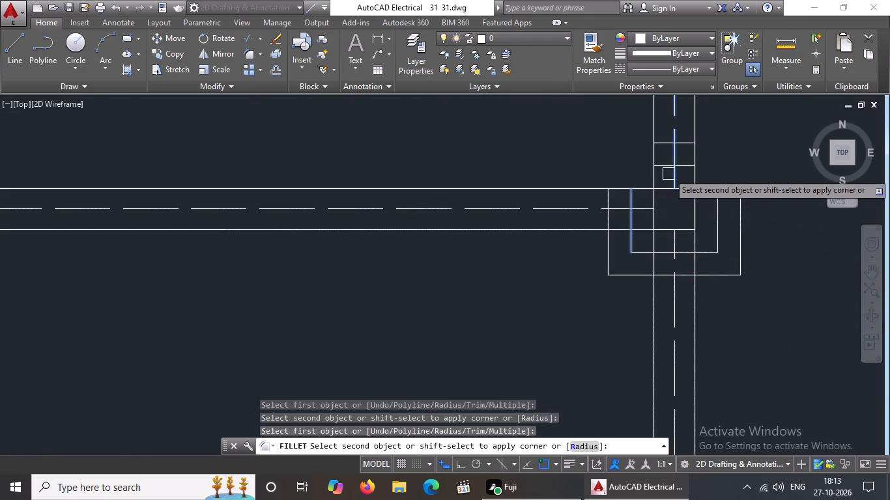
pyautogui.click(671, 170)
pyautogui.scroll(-2, 680, 371)
pyautogui.scroll(2, 680, 292)
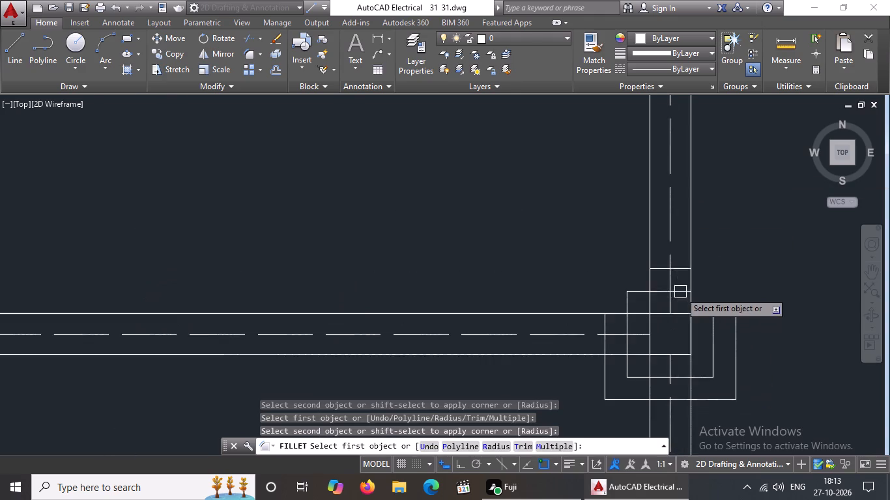
pyautogui.scroll(3, 696, 300)
pyautogui.click(657, 268)
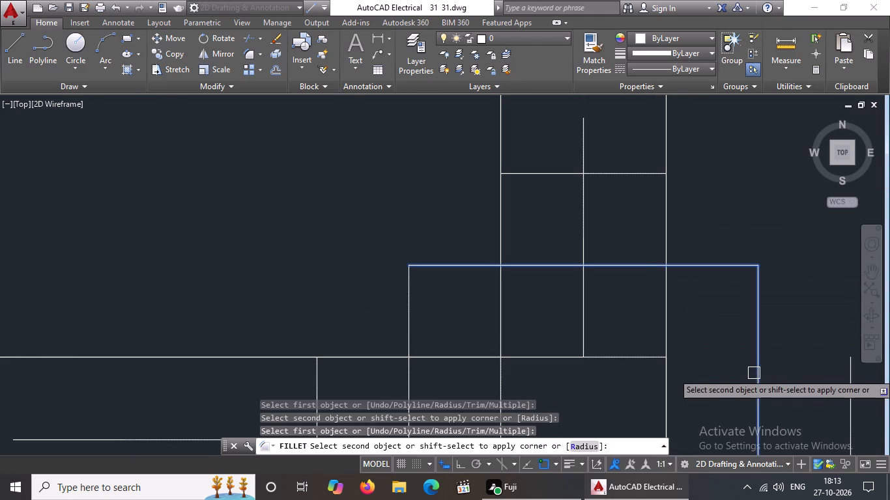
pyautogui.click(754, 373)
pyautogui.moveTo(315, 383); pyautogui.dragTo(328, 375)
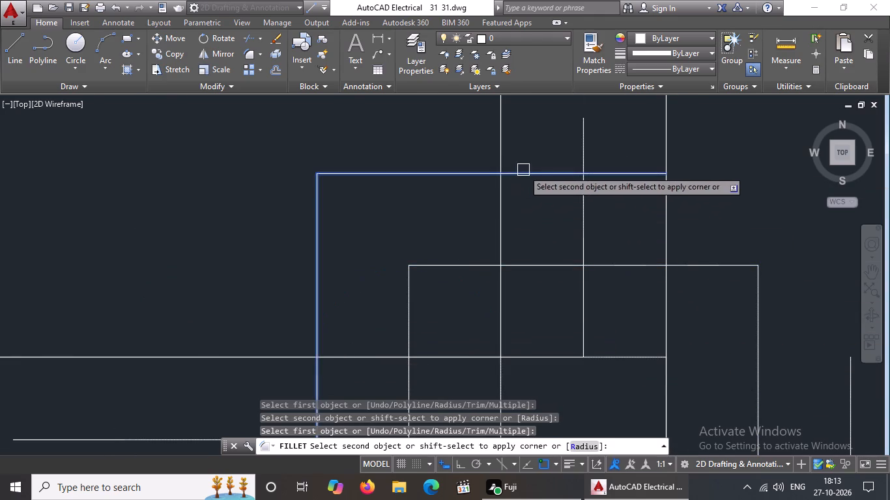
pyautogui.click(523, 170)
pyautogui.scroll(-3, 565, 182)
pyautogui.click(637, 251)
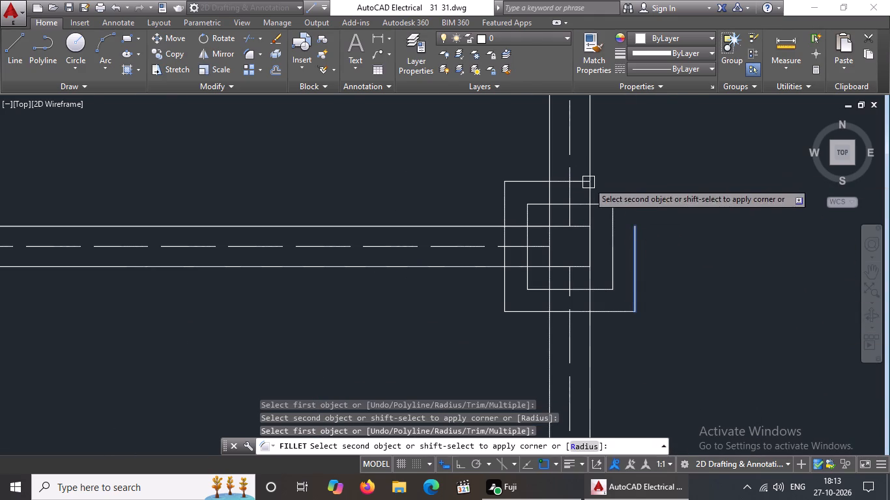
pyautogui.click(583, 184)
# Fillet the inner and outer offset lines at both top corners of the column at the same wall's left end, beside the wall jog.
pyautogui.scroll(-3, 608, 189)
pyautogui.scroll(-2, 508, 243)
pyautogui.scroll(2, 451, 245)
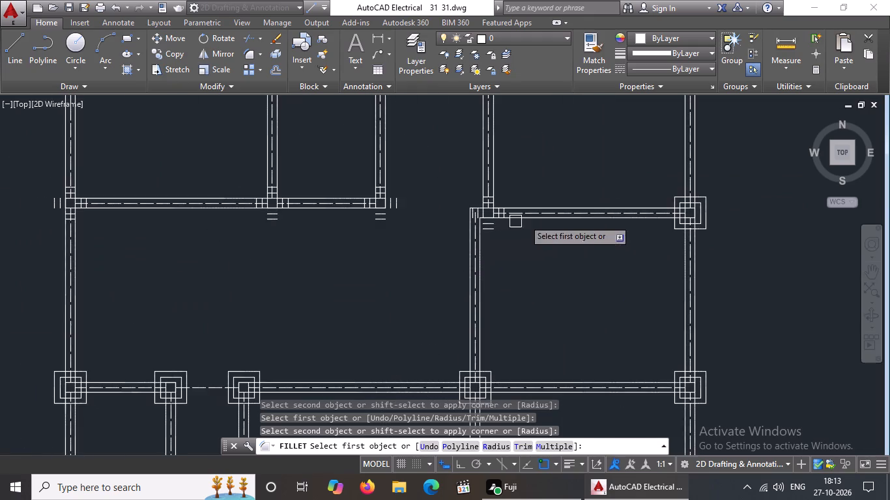
pyautogui.scroll(3, 538, 203)
pyautogui.moveTo(296, 245); pyautogui.dragTo(302, 242)
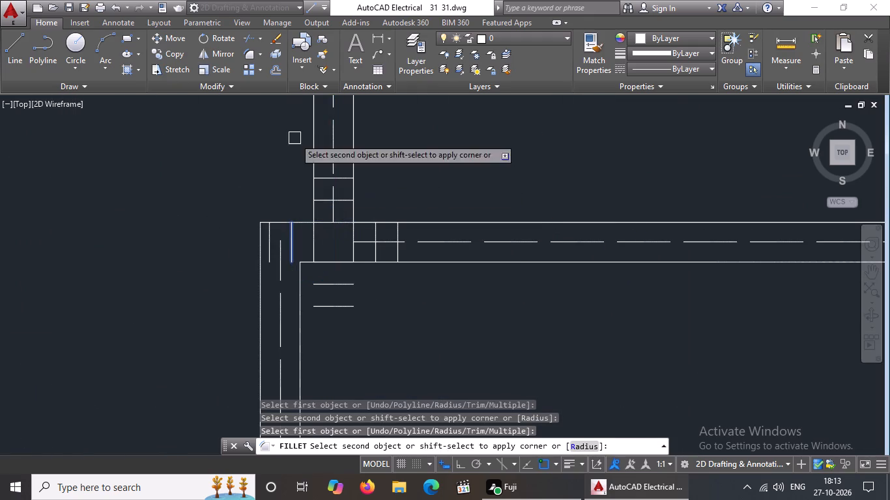
pyautogui.click(326, 202)
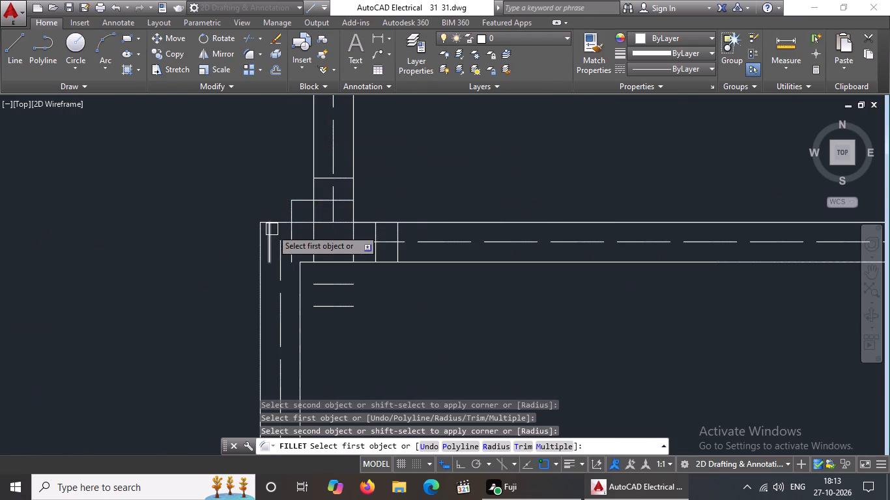
pyautogui.click(271, 229)
pyautogui.click(321, 180)
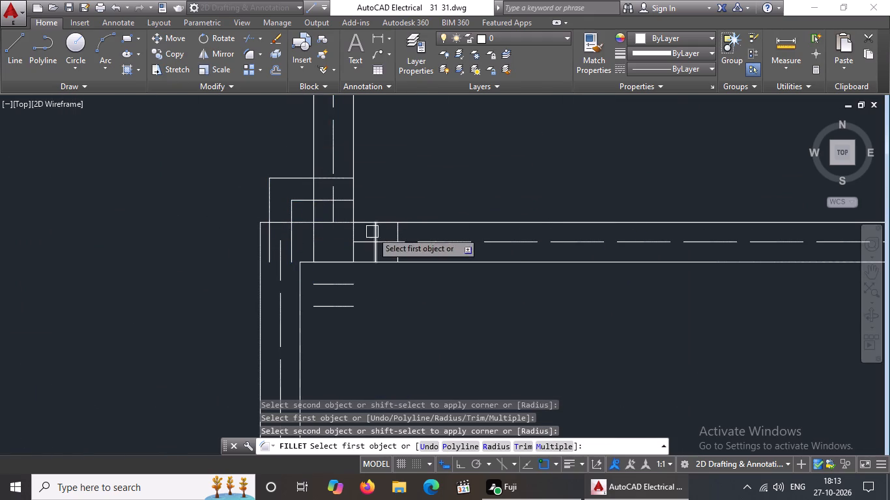
pyautogui.click(372, 232)
pyautogui.click(345, 206)
pyautogui.moveTo(343, 180); pyautogui.dragTo(347, 182)
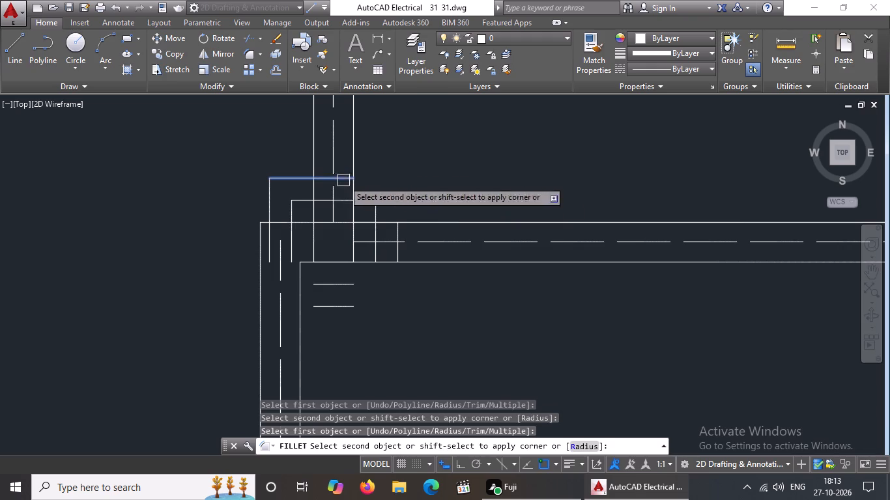
pyautogui.moveTo(347, 182); pyautogui.dragTo(349, 183)
pyautogui.click(395, 233)
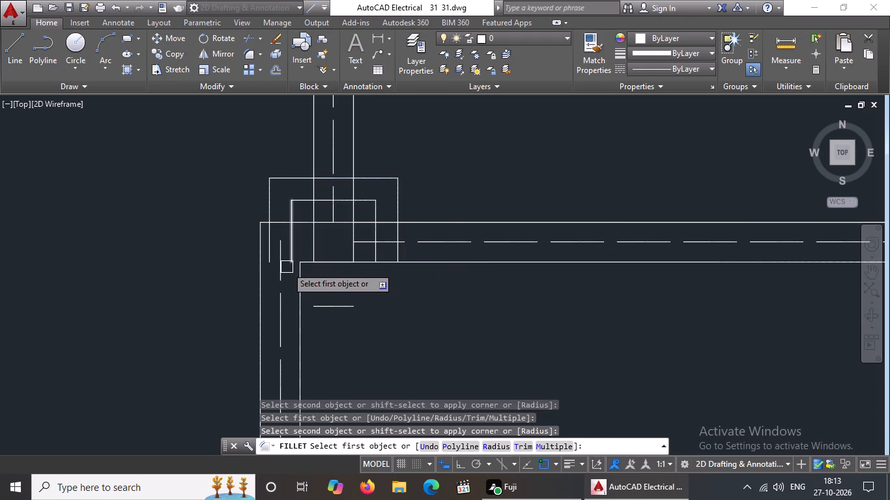
# Complete the wall-jog column's two squares by filleting the inner and outer offset lines at its bottom-left and bottom-right corners.
pyautogui.scroll(2, 309, 251)
pyautogui.click(259, 249)
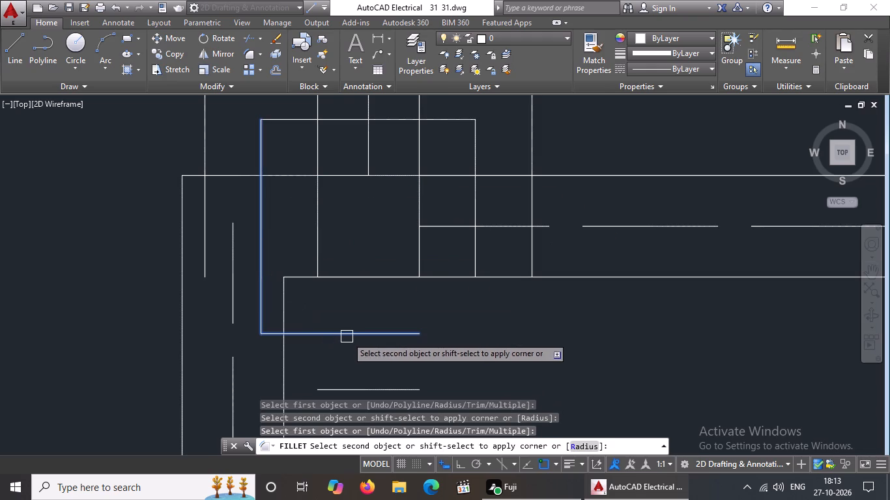
pyautogui.click(347, 337)
pyautogui.click(205, 257)
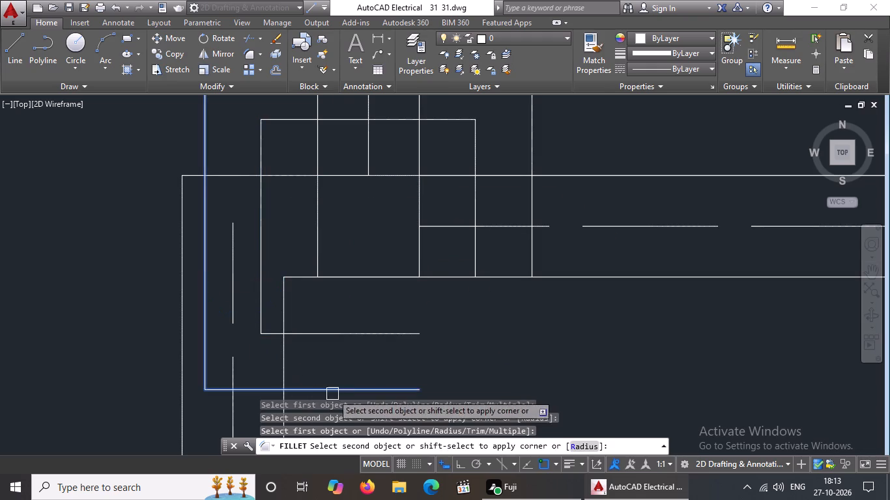
pyautogui.click(346, 392)
pyautogui.moveTo(398, 335); pyautogui.dragTo(405, 331)
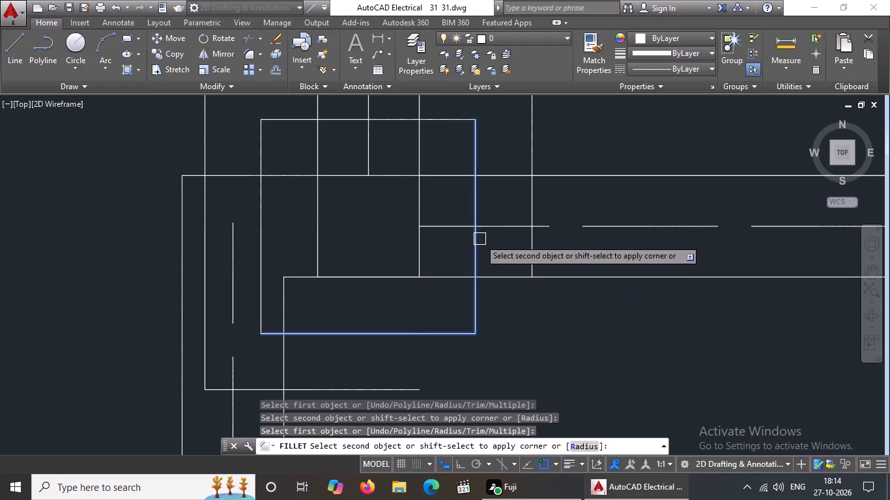
pyautogui.click(480, 239)
pyautogui.moveTo(399, 389); pyautogui.dragTo(412, 377)
pyautogui.click(532, 263)
# Fillet the inner and outer offset lines at the bottom-left corner of the column ending the horizontal wall left of the jog.
pyautogui.scroll(-4, 498, 271)
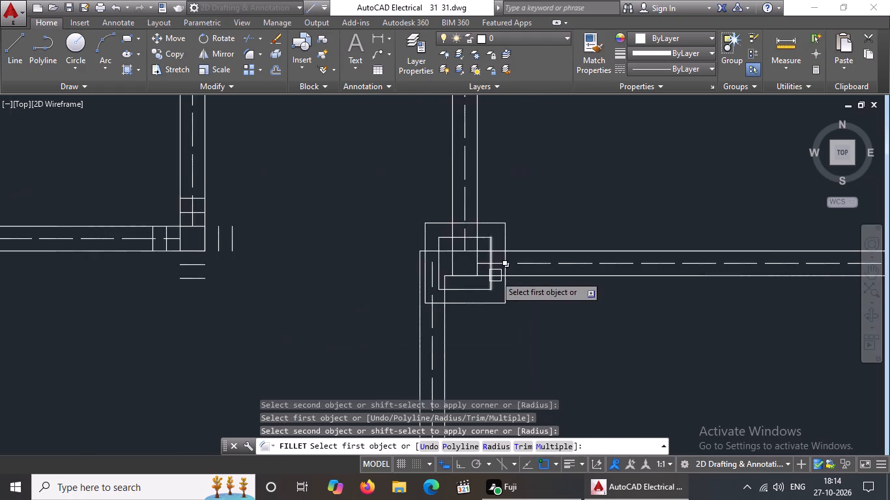
pyautogui.scroll(-3, 496, 275)
pyautogui.scroll(-1, 424, 279)
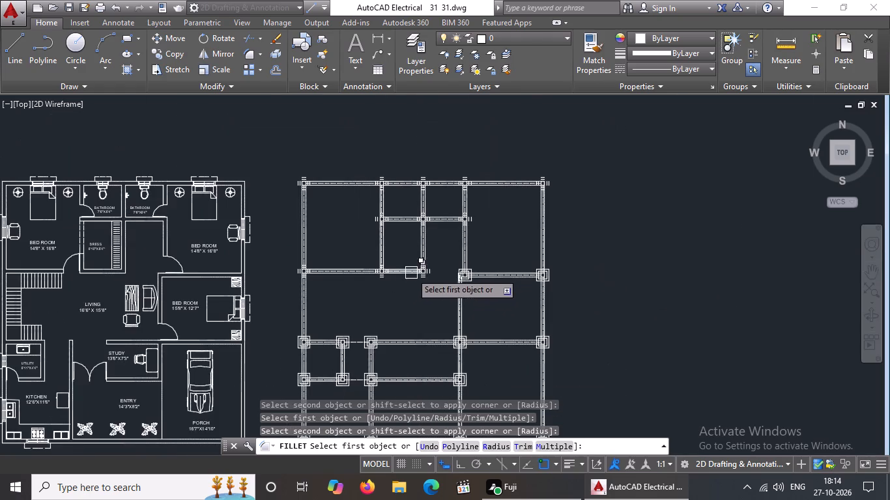
pyautogui.scroll(7, 412, 271)
pyautogui.click(509, 283)
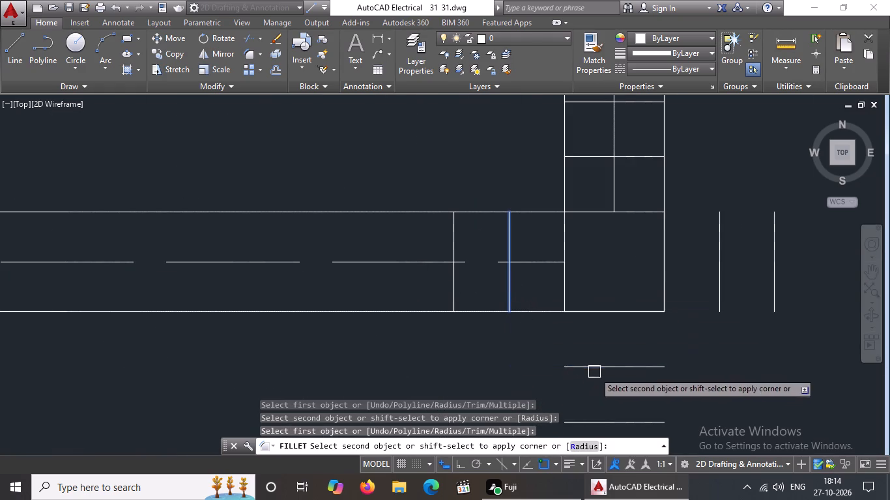
pyautogui.click(596, 370)
pyautogui.click(455, 296)
pyautogui.click(618, 424)
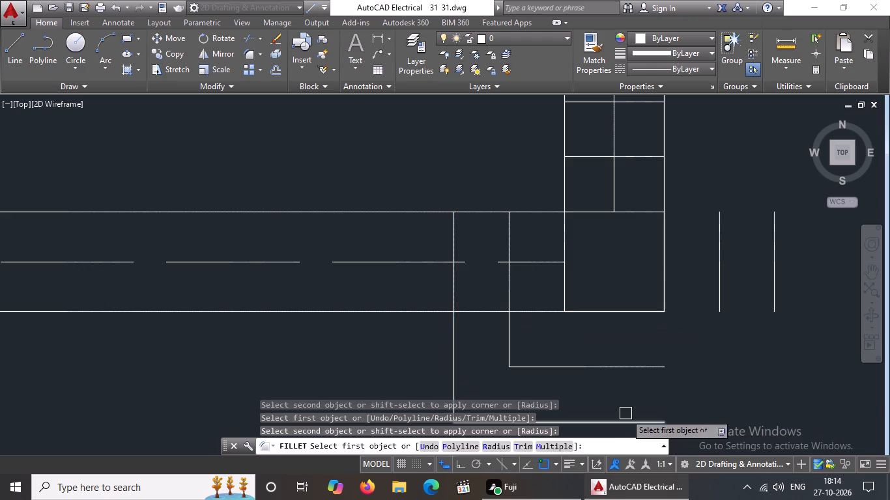
# Complete this column's two squares by filleting the inner and outer offset lines at its bottom-right, top-left and top-right corners.
pyautogui.click(654, 367)
pyautogui.moveTo(717, 281); pyautogui.dragTo(713, 286)
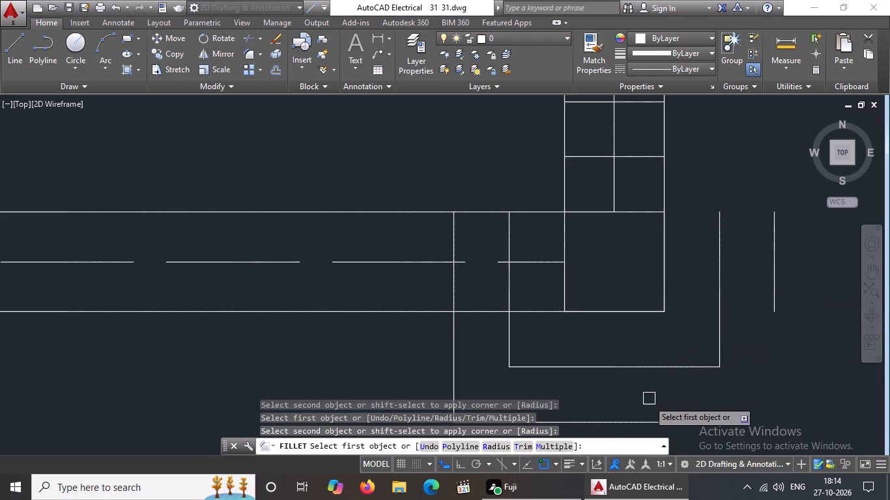
pyautogui.moveTo(646, 421); pyautogui.dragTo(653, 417)
pyautogui.click(775, 308)
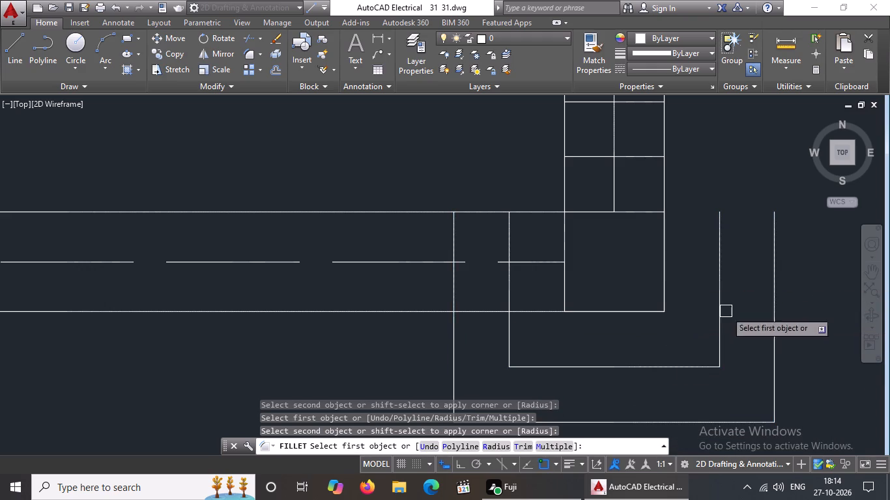
pyautogui.moveTo(507, 233); pyautogui.dragTo(525, 218)
pyautogui.moveTo(584, 155); pyautogui.dragTo(581, 161)
pyautogui.scroll(-1, 549, 175)
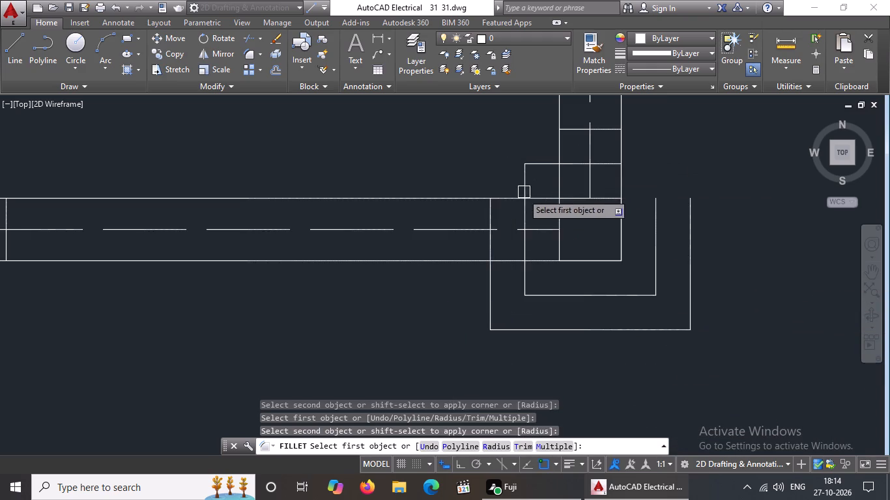
pyautogui.moveTo(490, 215); pyautogui.dragTo(500, 207)
pyautogui.click(572, 132)
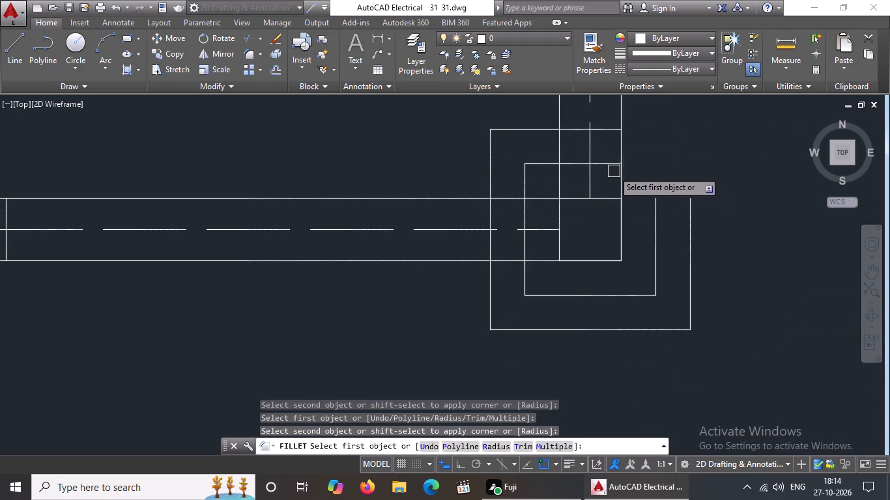
pyautogui.click(607, 169)
pyautogui.click(652, 208)
pyautogui.moveTo(604, 128); pyautogui.dragTo(609, 135)
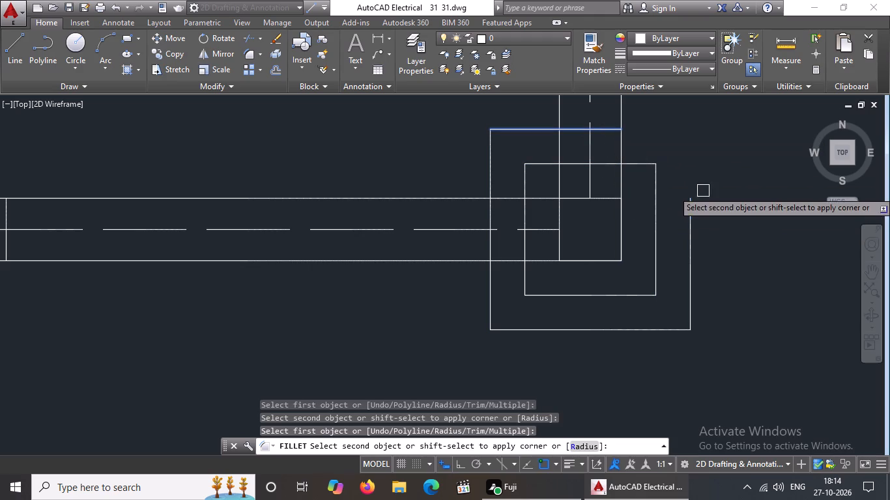
pyautogui.moveTo(690, 209); pyautogui.dragTo(684, 213)
# Fillet the inner and outer offset lines at both bottom corners of the T-junction column midway along the same horizontal wall.
pyautogui.scroll(-7, 525, 179)
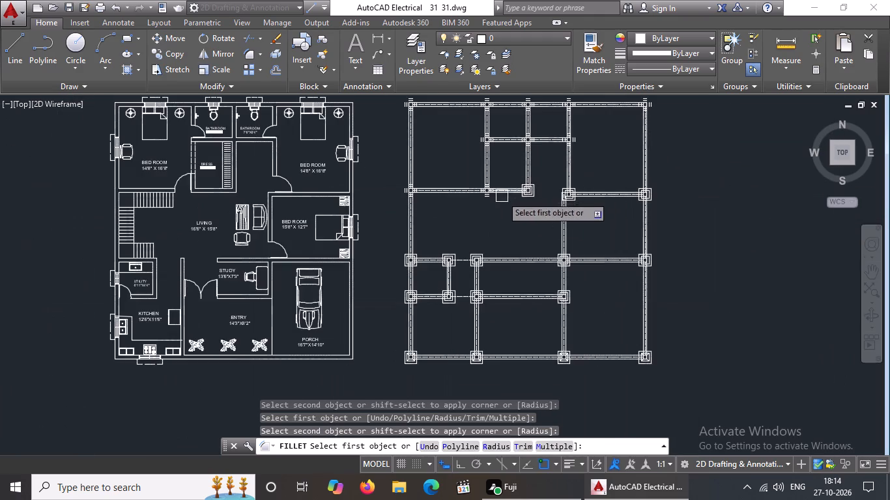
pyautogui.scroll(3, 463, 169)
pyautogui.scroll(3, 586, 268)
pyautogui.click(521, 242)
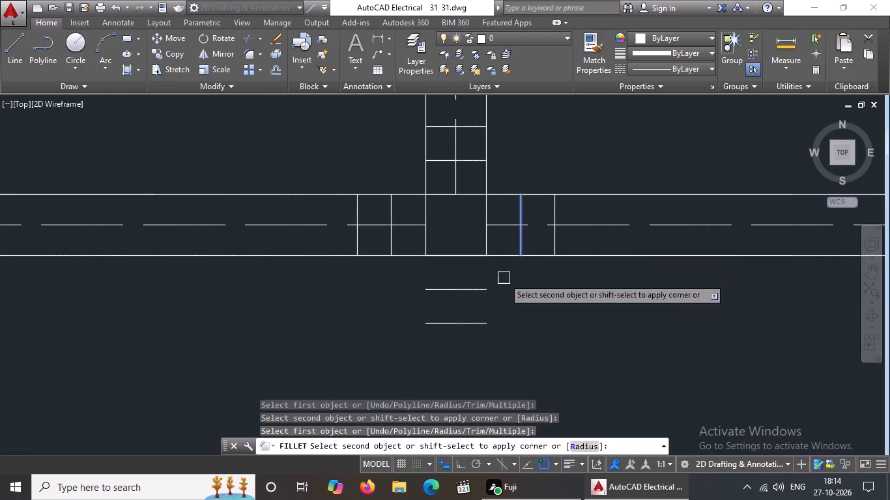
pyautogui.click(491, 290)
pyautogui.click(394, 242)
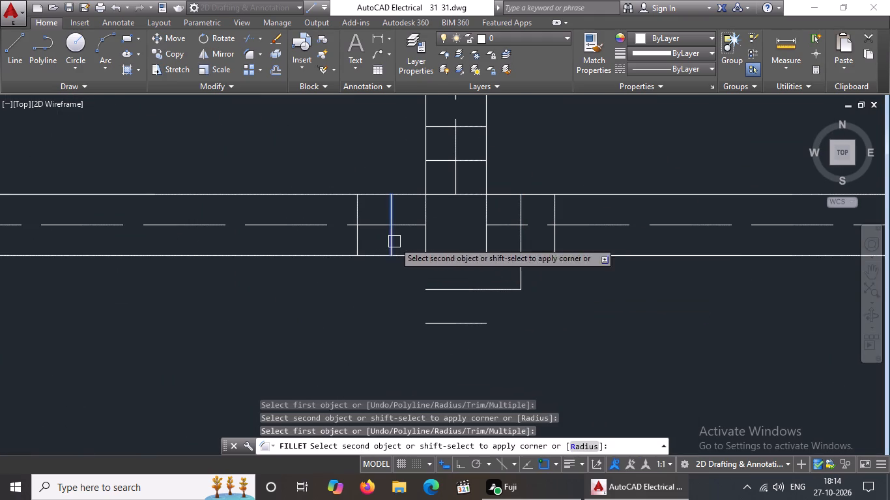
pyautogui.click(435, 292)
pyautogui.click(354, 238)
pyautogui.click(440, 324)
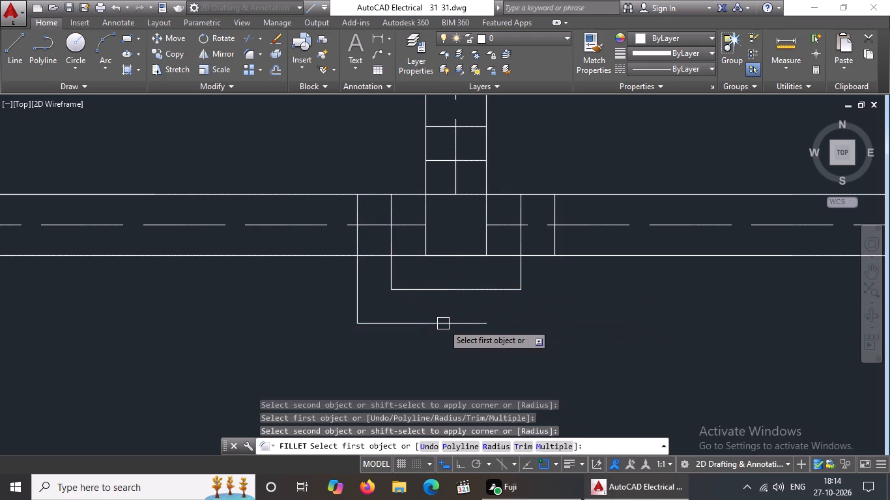
pyautogui.moveTo(474, 326); pyautogui.dragTo(481, 324)
pyautogui.click(556, 243)
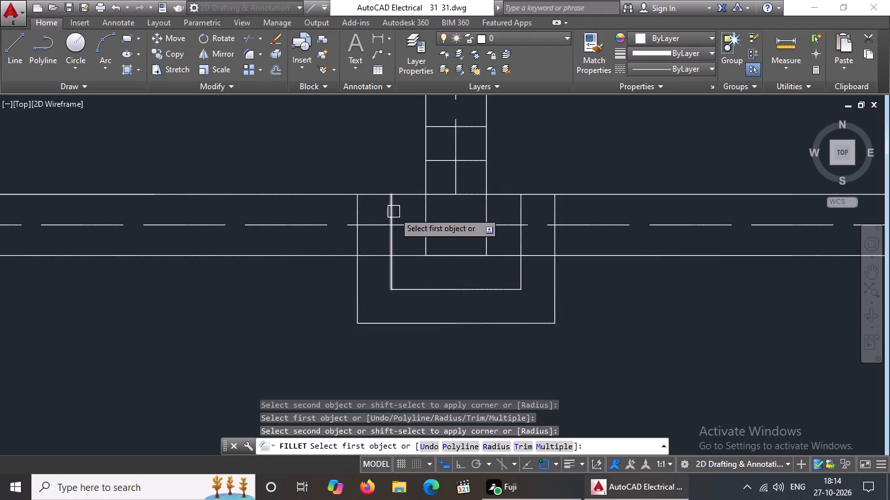
# Complete the T-junction column's two squares by filleting the inner and outer offset lines at its top-left and top-right corners.
pyautogui.moveTo(394, 212); pyautogui.dragTo(414, 203)
pyautogui.click(444, 164)
pyautogui.moveTo(360, 212); pyautogui.dragTo(369, 202)
pyautogui.click(440, 130)
pyautogui.click(513, 217)
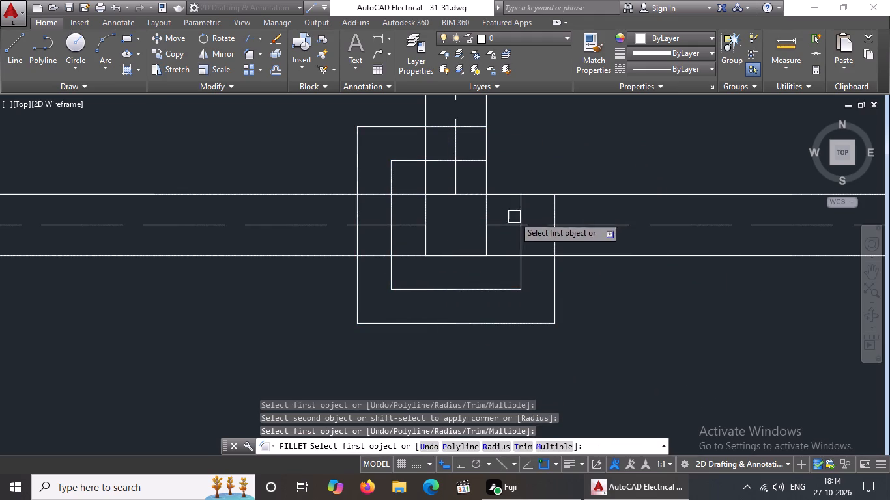
pyautogui.click(521, 208)
pyautogui.click(466, 161)
pyautogui.moveTo(469, 130); pyautogui.dragTo(476, 131)
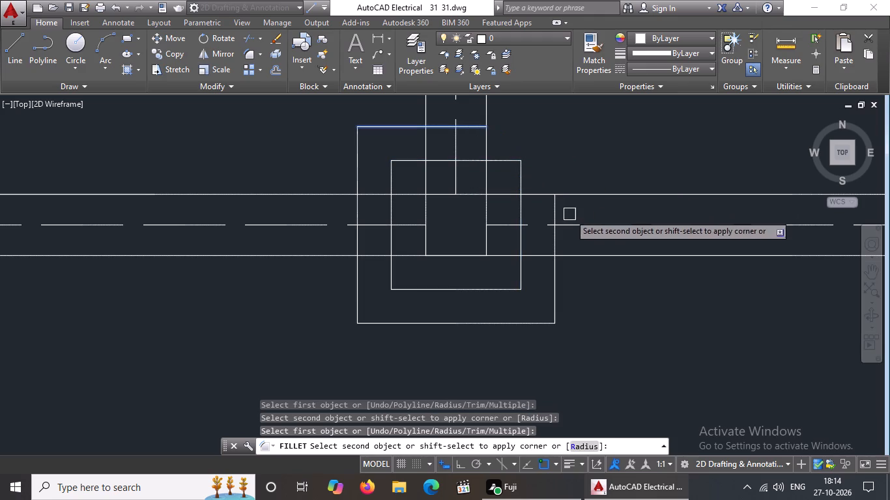
pyautogui.moveTo(554, 213); pyautogui.dragTo(550, 221)
# Fillet the inner and outer offset lines at both bottom corners of the exterior-wall column at the same horizontal wall's left end.
pyautogui.scroll(-6, 517, 228)
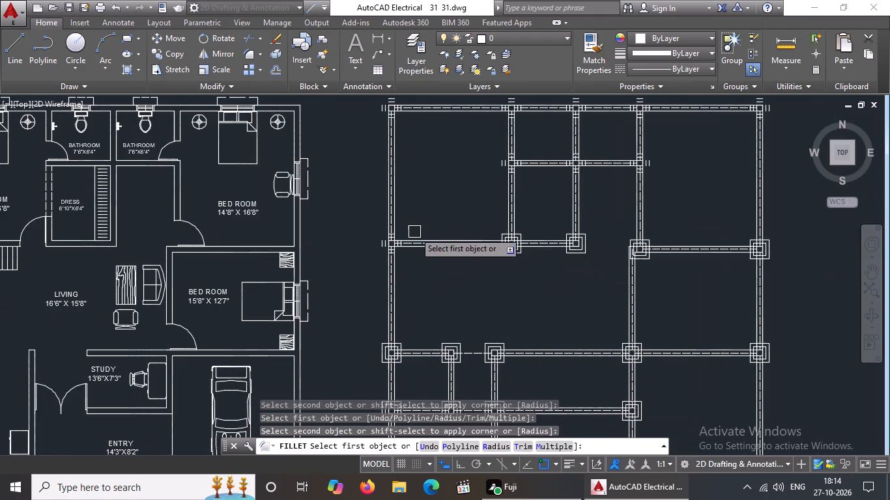
pyautogui.scroll(3, 412, 235)
pyautogui.scroll(2, 308, 275)
pyautogui.click(283, 269)
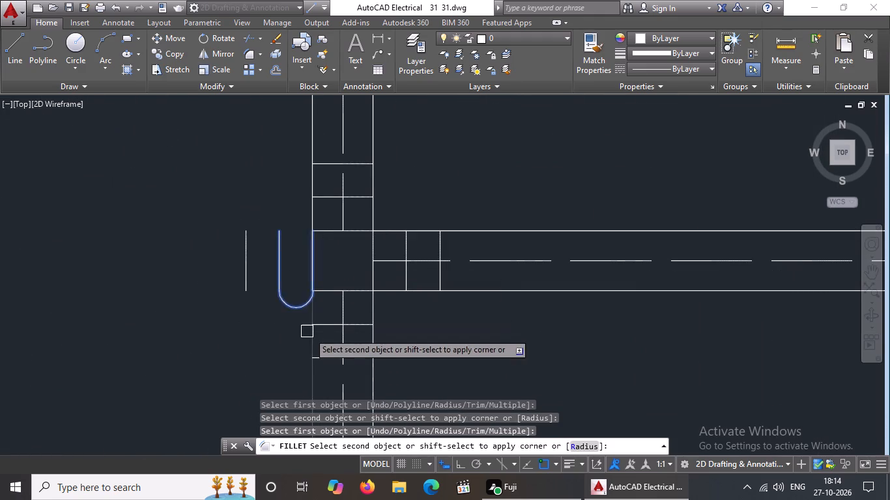
pyautogui.click(324, 324)
pyautogui.click(243, 275)
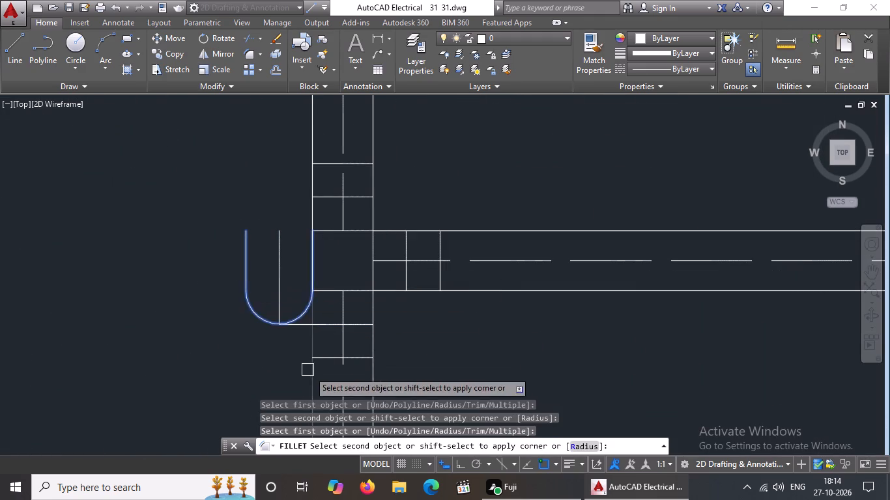
pyautogui.click(329, 359)
pyautogui.moveTo(355, 326); pyautogui.dragTo(369, 317)
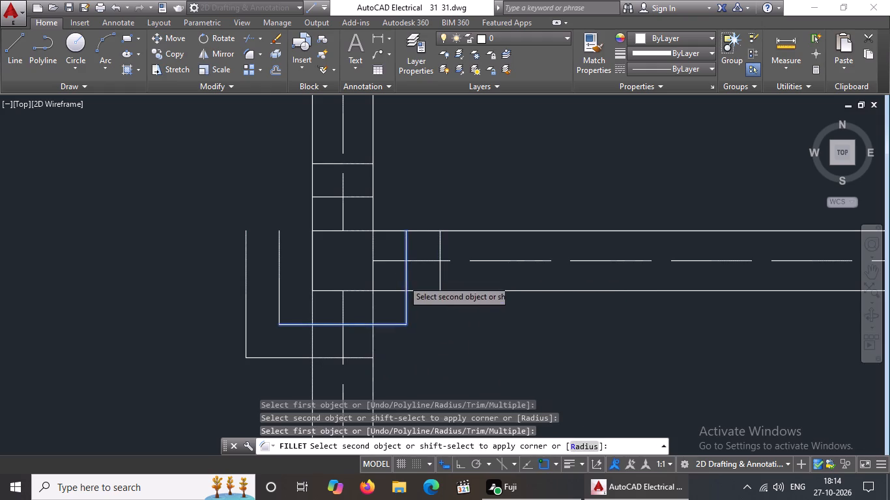
pyautogui.click(403, 280)
pyautogui.click(360, 354)
pyautogui.moveTo(441, 281); pyautogui.dragTo(440, 289)
# Complete this exterior-wall column's two squares by filleting the inner and outer offset lines at its top-left and top-right corners.
pyautogui.scroll(-4, 440, 316)
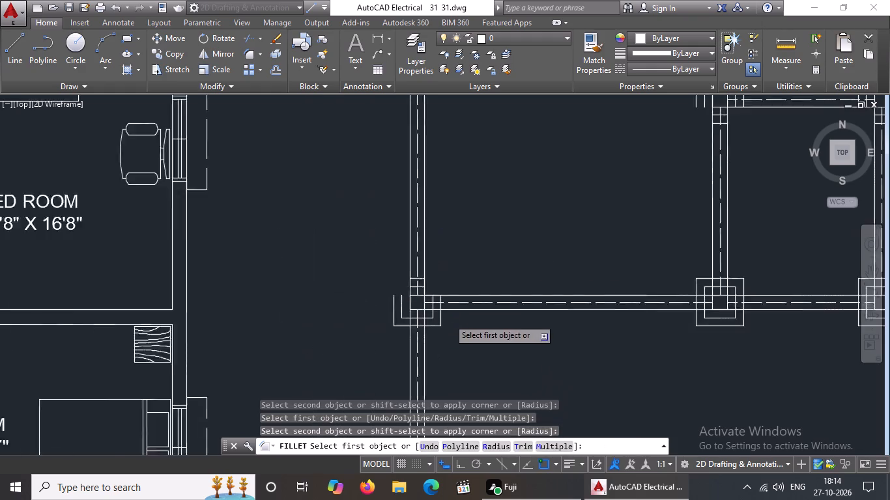
pyautogui.scroll(1, 397, 244)
pyautogui.scroll(3, 423, 350)
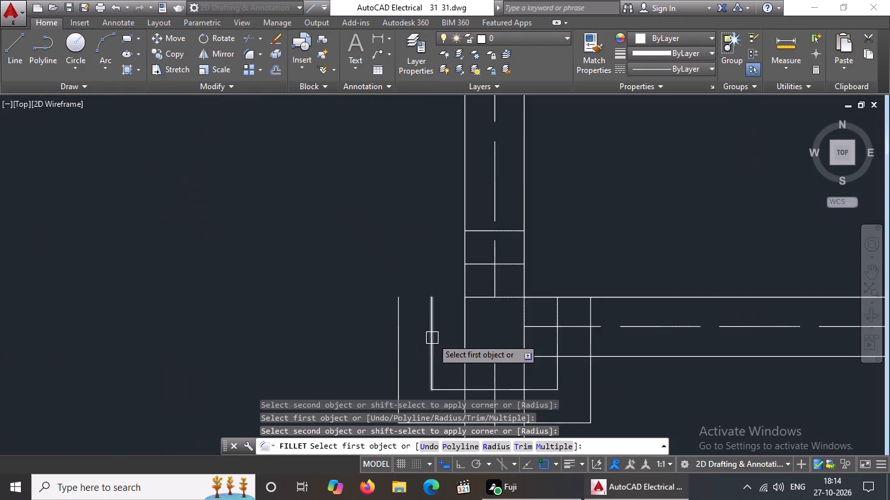
pyautogui.moveTo(433, 331); pyautogui.dragTo(440, 316)
pyautogui.click(484, 268)
pyautogui.moveTo(400, 305); pyautogui.dragTo(411, 291)
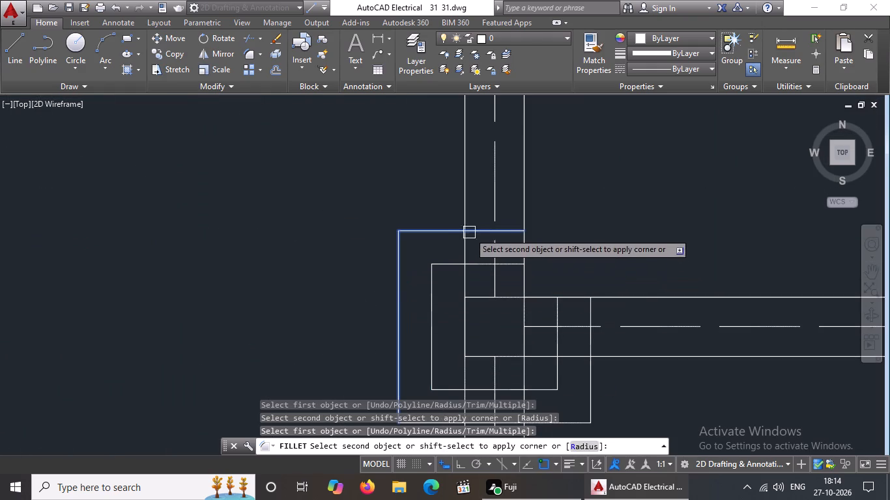
pyautogui.click(472, 230)
pyautogui.click(553, 312)
pyautogui.click(505, 264)
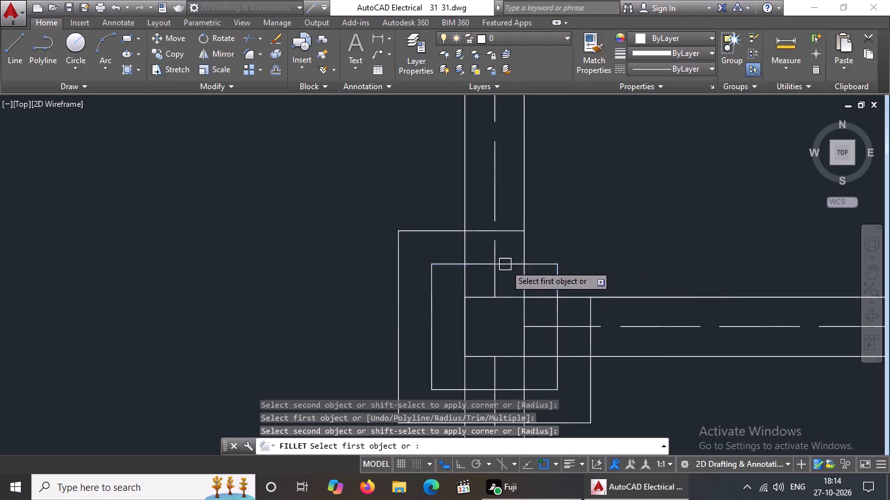
pyautogui.click(511, 233)
pyautogui.click(588, 315)
# Fillet the inner and outer offset lines at both bottom corners of the column at the short upper interior wall's left end.
pyautogui.scroll(-4, 458, 207)
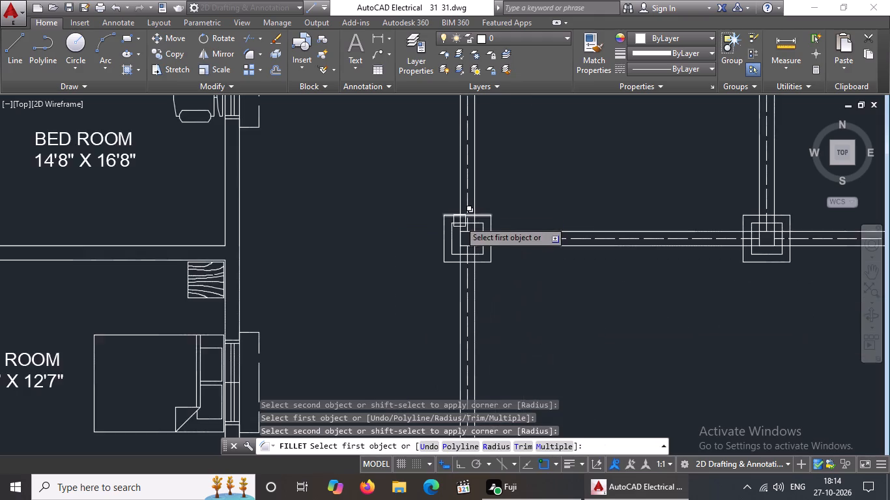
pyautogui.scroll(-1, 459, 223)
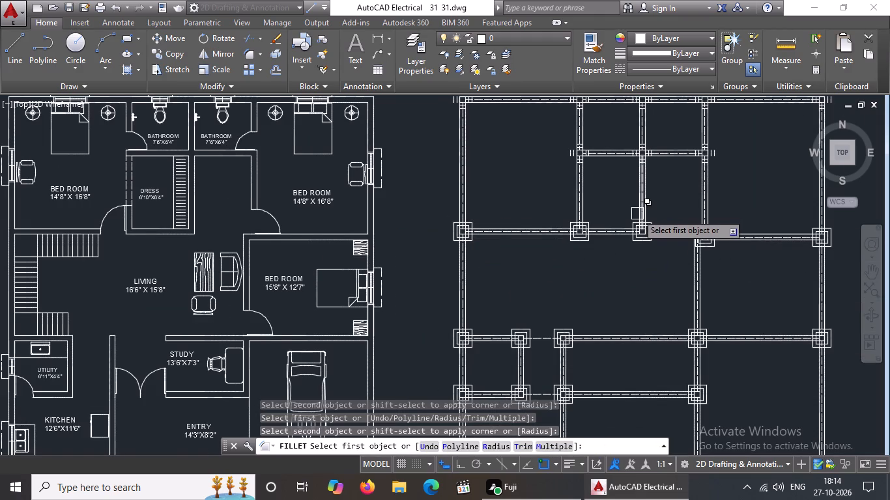
pyautogui.moveTo(629, 233); pyautogui.dragTo(605, 287, button='middle')
pyautogui.scroll(4, 564, 212)
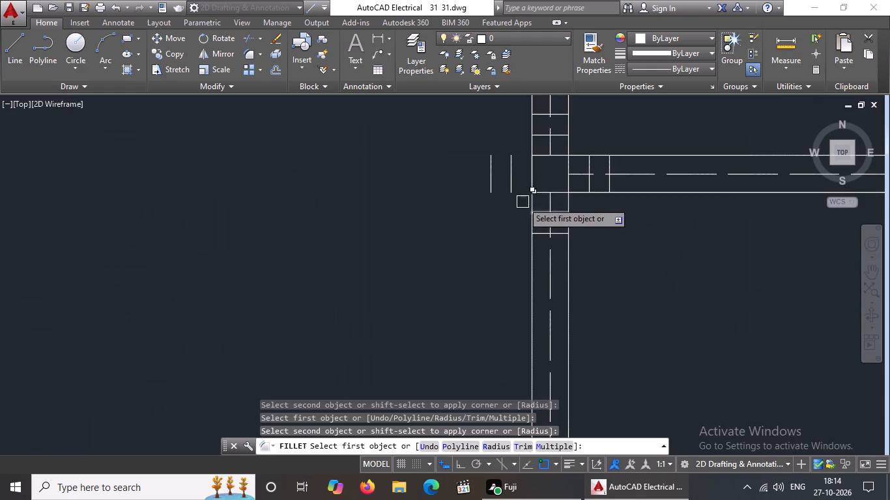
pyautogui.click(510, 183)
pyautogui.click(543, 211)
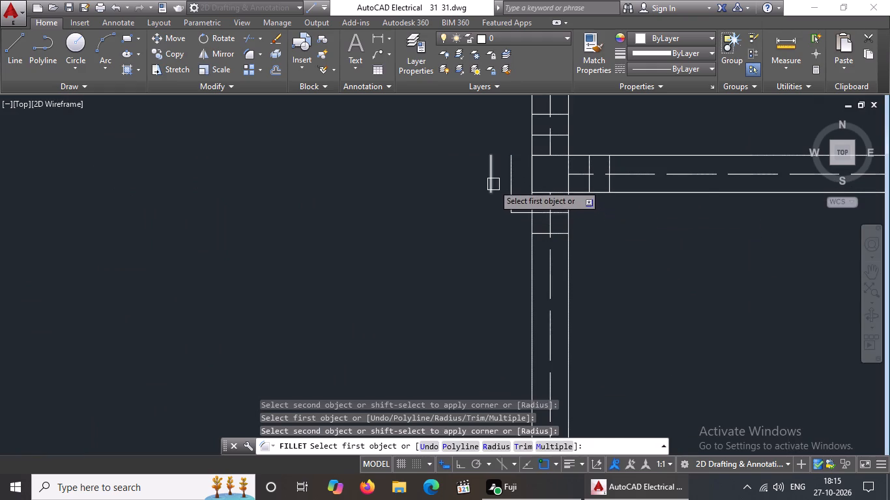
pyautogui.click(493, 184)
pyautogui.click(543, 232)
pyautogui.click(560, 209)
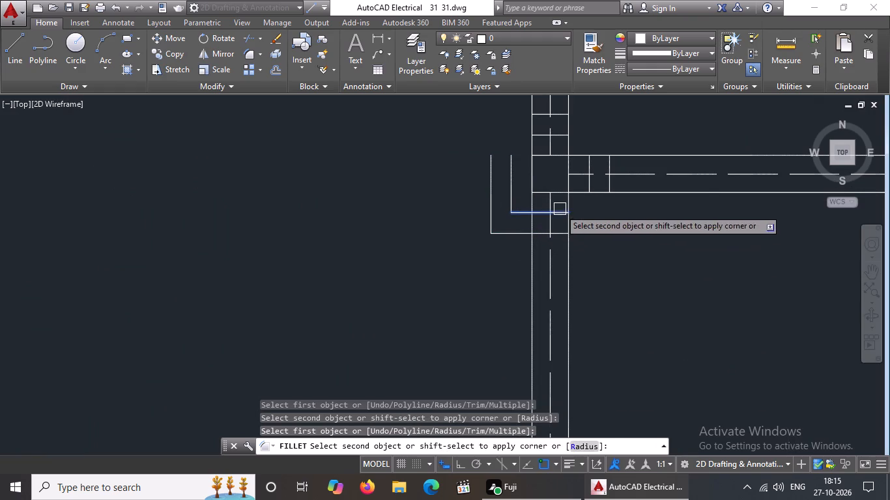
pyautogui.click(590, 181)
pyautogui.scroll(3, 567, 230)
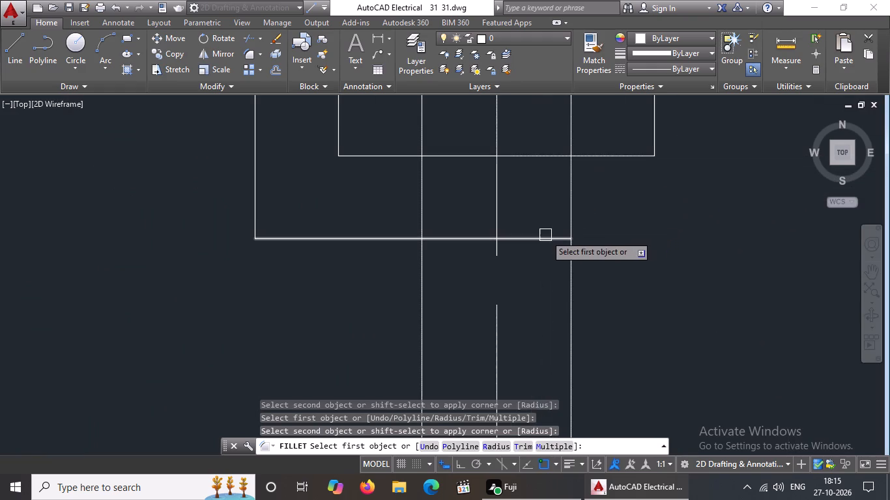
pyautogui.click(545, 235)
pyautogui.scroll(-4, 571, 243)
pyautogui.scroll(3, 610, 210)
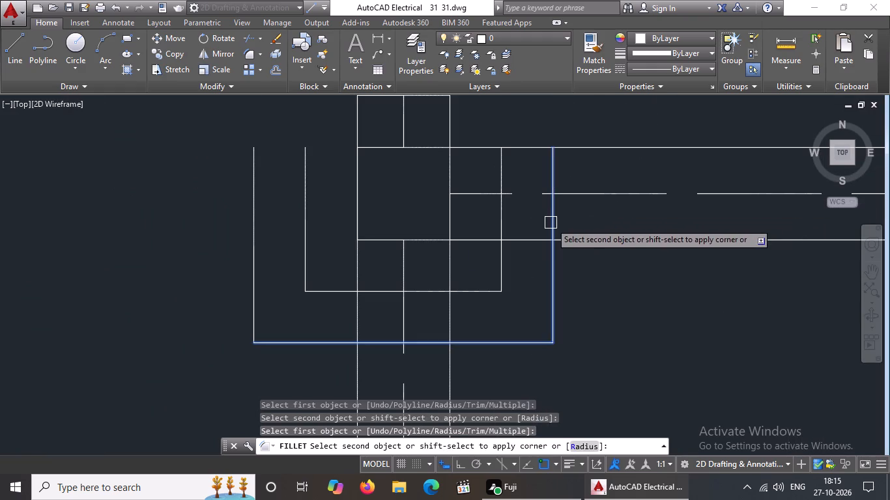
pyautogui.click(551, 222)
# Complete that left-end column's two squares by filleting the inner and outer offset lines at its top-left and top-right corners.
pyautogui.scroll(1, 551, 233)
pyautogui.scroll(-2, 551, 233)
pyautogui.moveTo(397, 201); pyautogui.dragTo(409, 195)
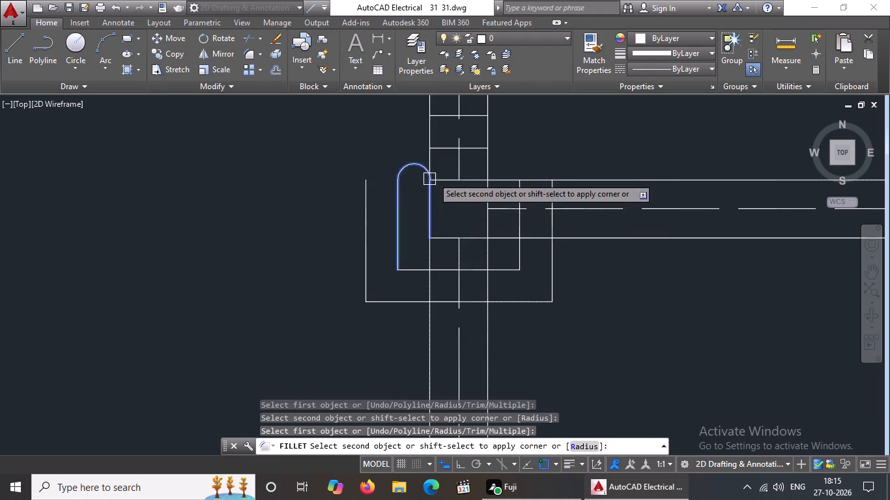
pyautogui.click(447, 150)
pyautogui.scroll(-2, 445, 150)
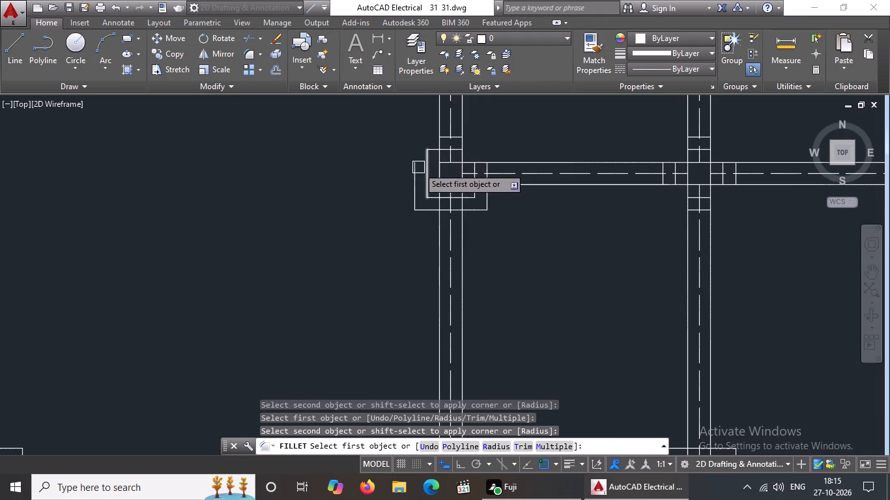
pyautogui.click(412, 168)
pyautogui.scroll(2, 438, 143)
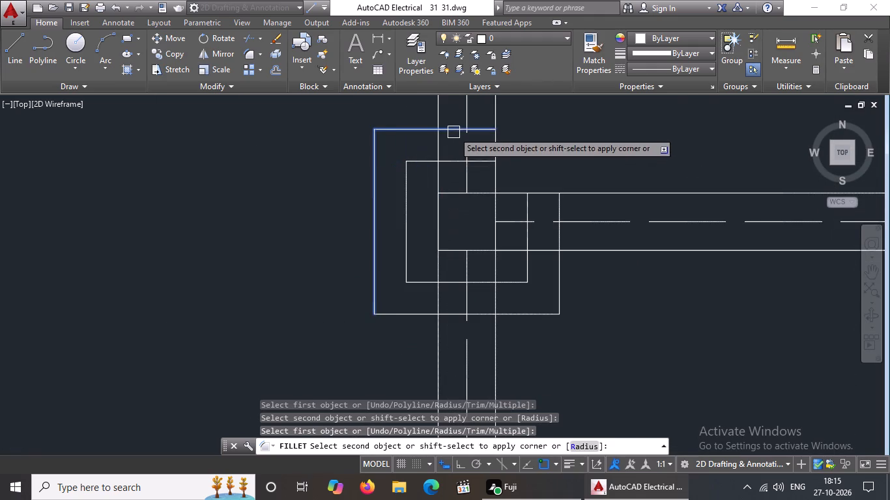
pyautogui.click(453, 132)
pyautogui.click(476, 163)
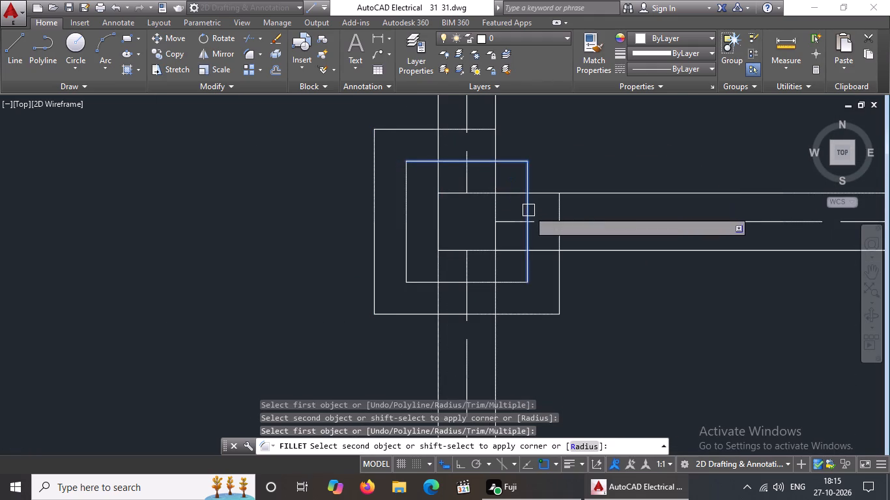
pyautogui.click(528, 210)
pyautogui.click(484, 130)
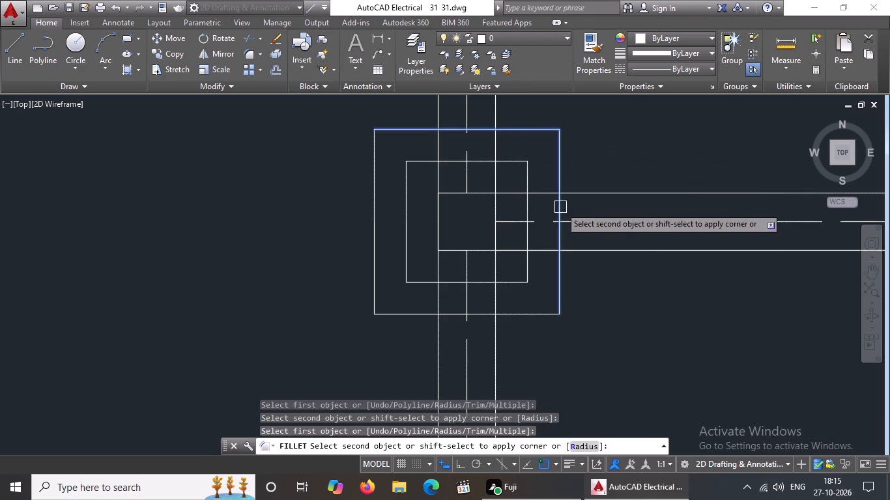
pyautogui.click(560, 207)
# Fillet the inner and outer offset lines at both top corners of the middle column on the short upper interior wall.
pyautogui.scroll(-2, 536, 218)
pyautogui.scroll(-3, 625, 230)
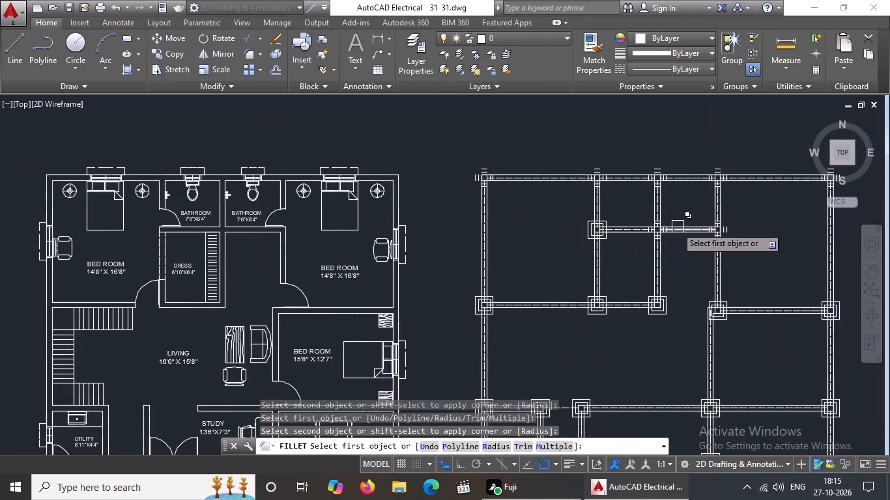
pyautogui.scroll(4, 665, 234)
pyautogui.scroll(1, 561, 274)
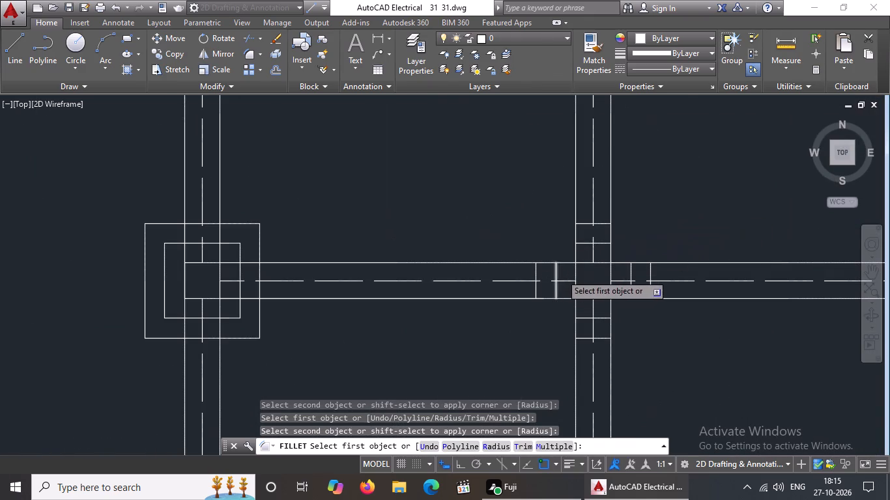
pyautogui.scroll(1, 561, 274)
pyautogui.click(549, 273)
pyautogui.click(619, 192)
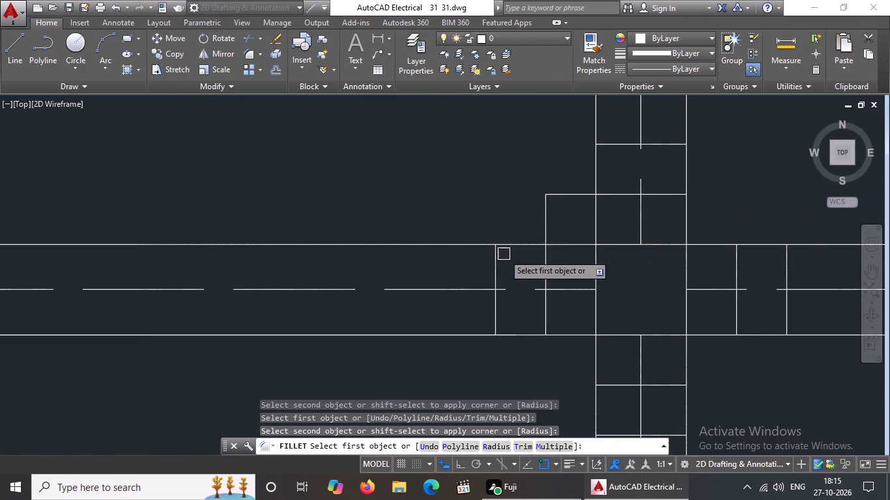
pyautogui.click(499, 263)
pyautogui.click(613, 147)
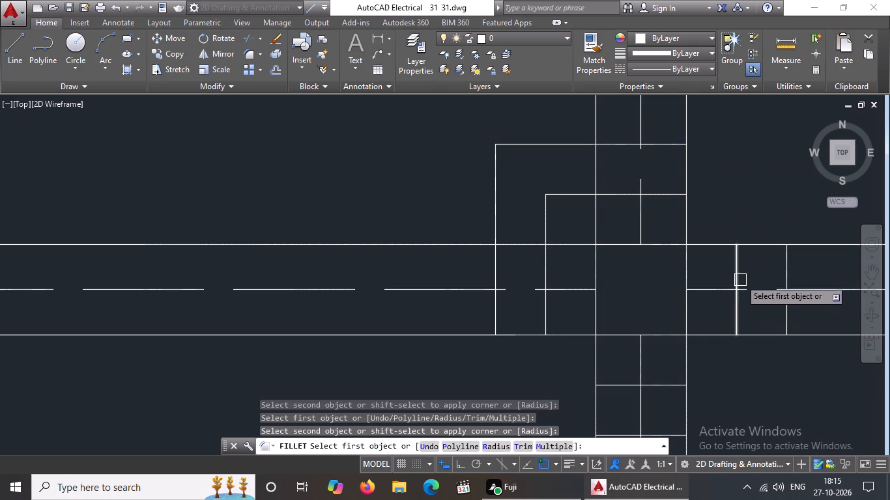
pyautogui.click(741, 278)
pyautogui.click(659, 199)
pyautogui.click(788, 271)
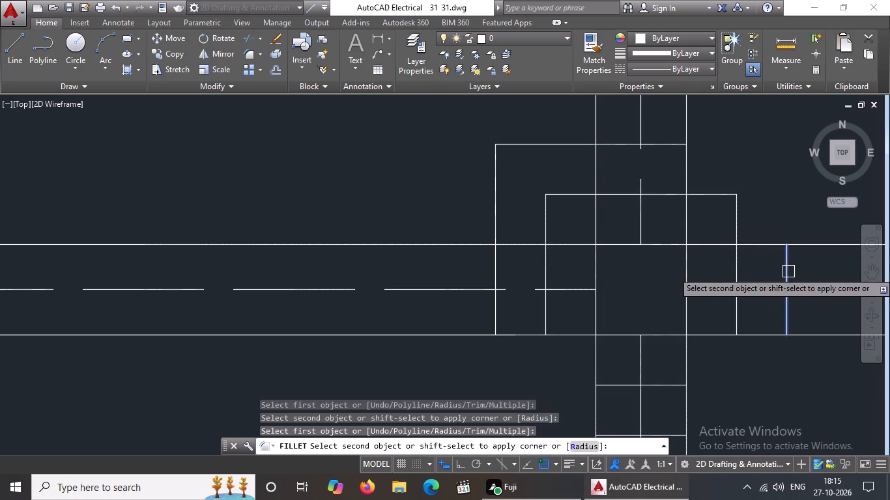
pyautogui.click(654, 139)
# Complete that middle column's two squares by filleting the inner and outer offset lines at its bottom-left and bottom-right corners.
pyautogui.click(543, 311)
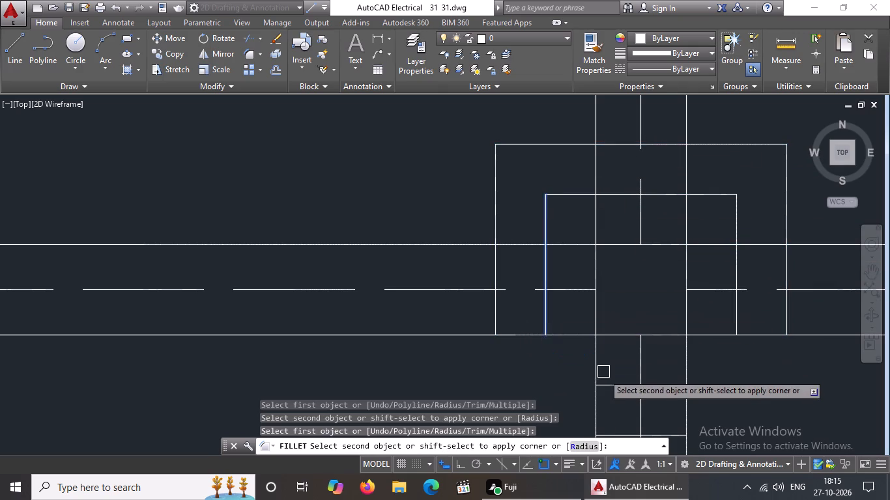
pyautogui.click(613, 384)
pyautogui.scroll(-2, 618, 378)
pyautogui.scroll(2, 586, 357)
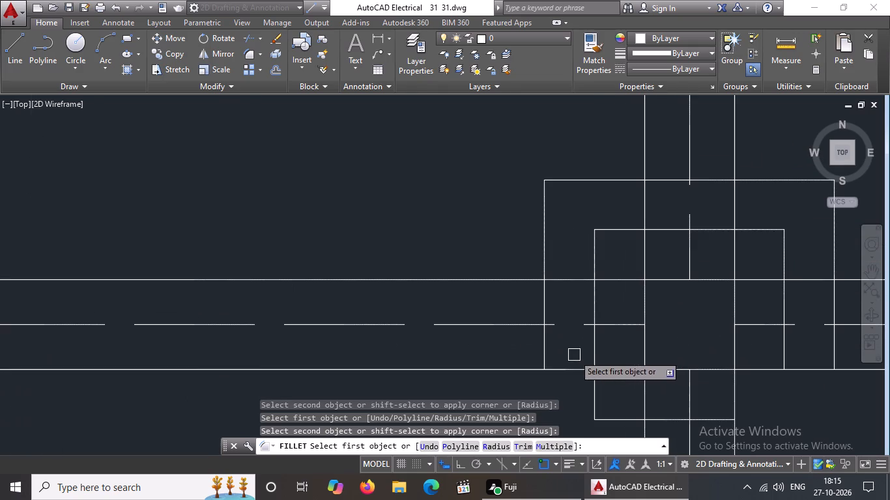
pyautogui.click(537, 342)
pyautogui.click(543, 343)
pyautogui.scroll(-2, 607, 312)
pyautogui.scroll(2, 631, 378)
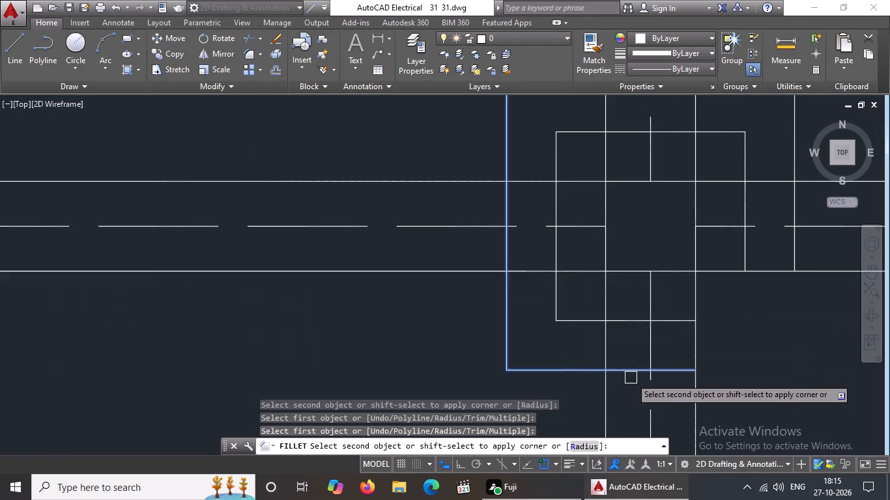
pyautogui.click(631, 374)
pyautogui.click(678, 324)
pyautogui.click(747, 254)
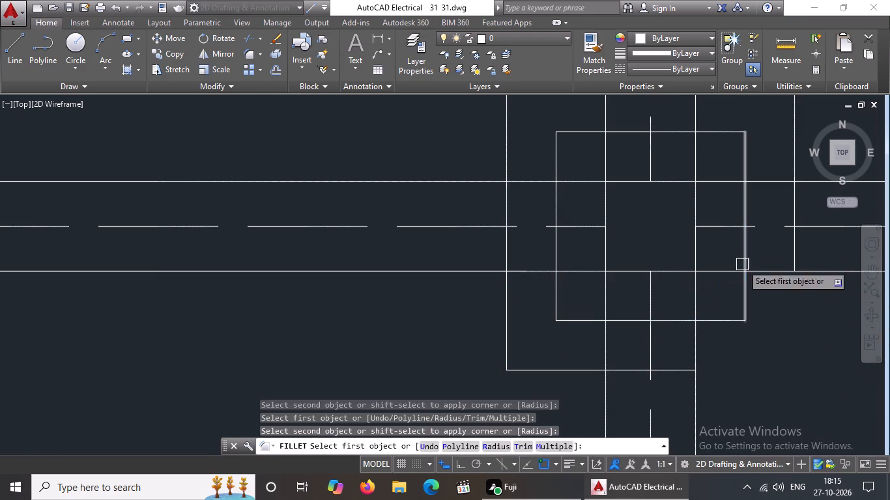
pyautogui.moveTo(678, 368); pyautogui.dragTo(689, 364)
pyautogui.click(794, 259)
# Fillet the inner and outer offset lines at both bottom corners of the column at the short upper interior wall's right end.
pyautogui.scroll(-3, 716, 273)
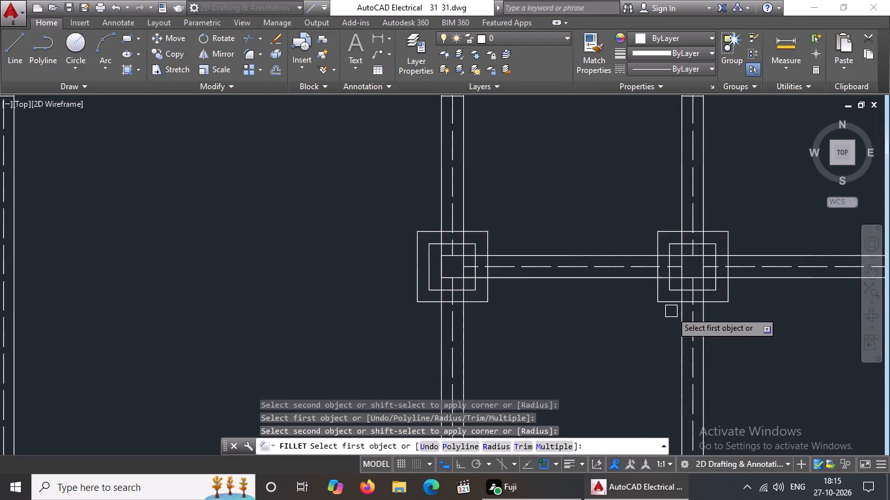
pyautogui.scroll(-3, 671, 311)
pyautogui.scroll(5, 747, 313)
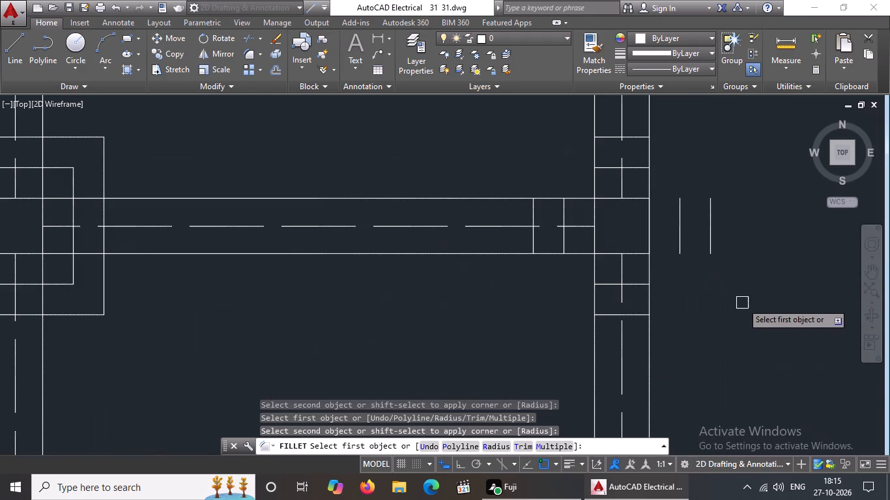
pyautogui.click(564, 238)
pyautogui.click(605, 282)
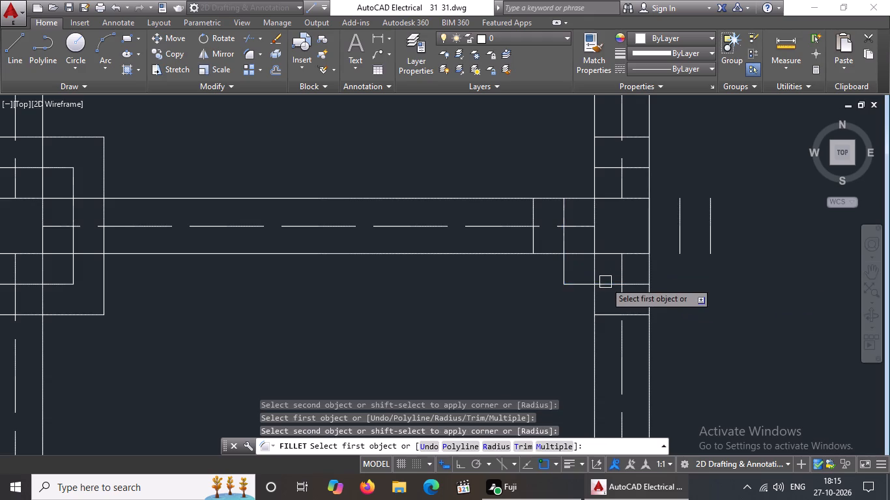
pyautogui.click(536, 246)
pyautogui.click(605, 316)
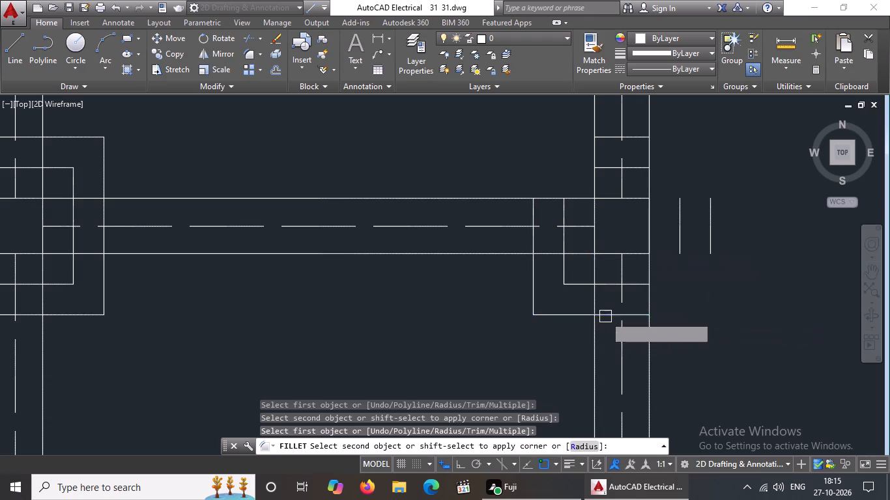
pyautogui.moveTo(637, 284); pyautogui.dragTo(644, 277)
pyautogui.click(679, 246)
pyautogui.click(639, 315)
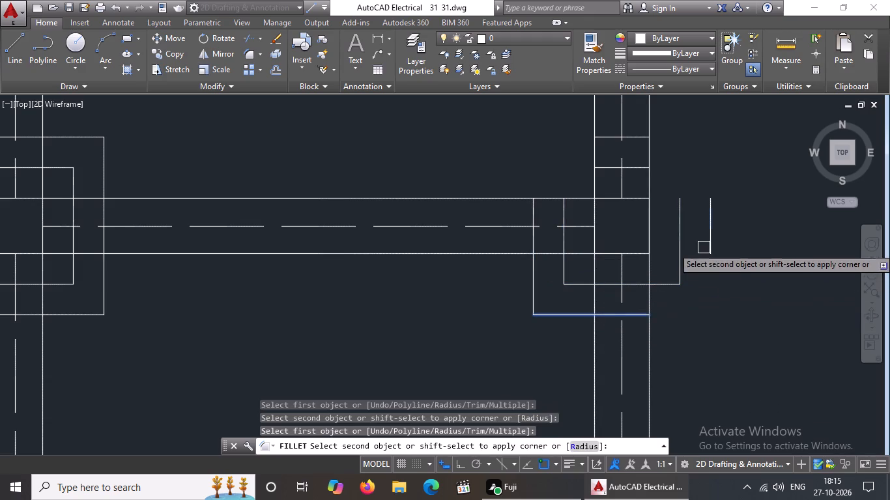
pyautogui.click(710, 240)
# Complete that right-end column's two squares by filleting the inner and outer offset lines at its top-left and top-right corners.
pyautogui.click(566, 213)
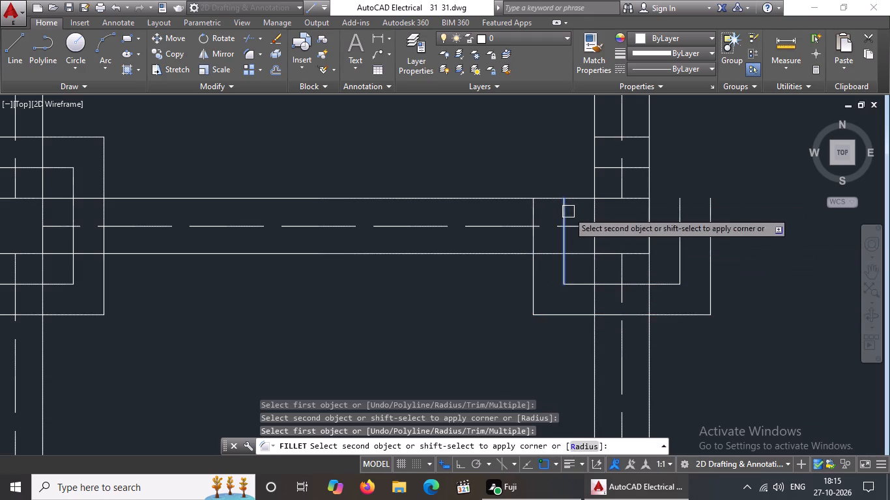
pyautogui.click(611, 165)
pyautogui.click(681, 218)
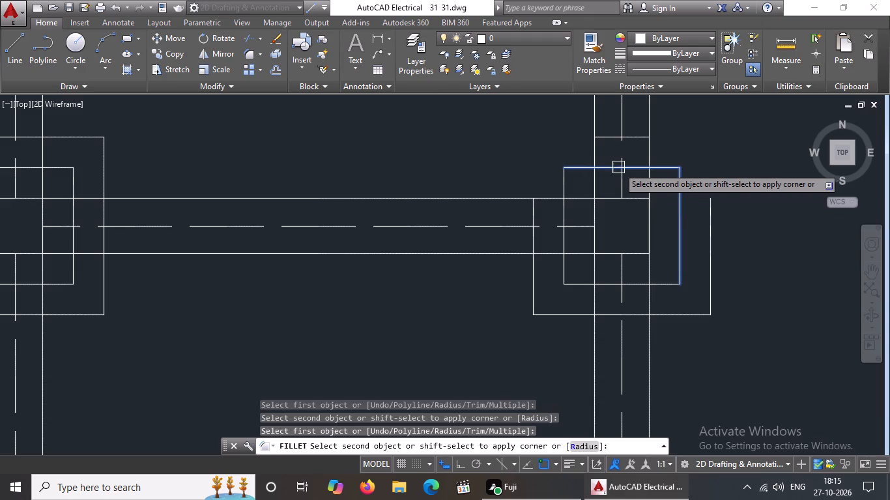
pyautogui.click(629, 165)
pyautogui.click(534, 212)
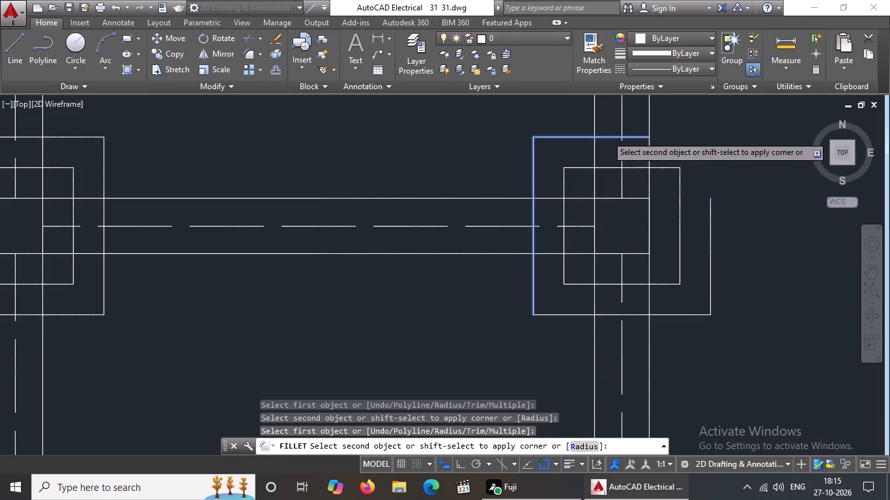
pyautogui.click(607, 135)
pyautogui.click(712, 225)
pyautogui.click(635, 136)
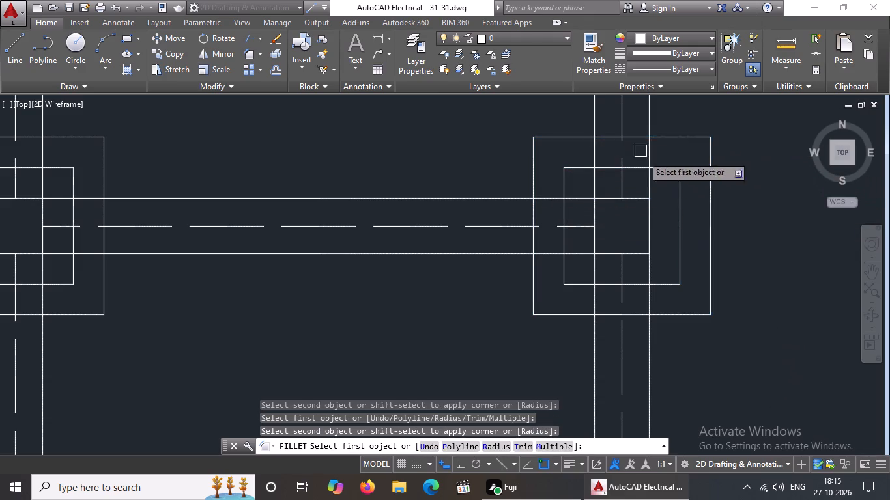
# Fillet the inner and outer offset lines at both bottom corners of the column at the wall layout's top-left corner.
pyautogui.scroll(-5, 668, 201)
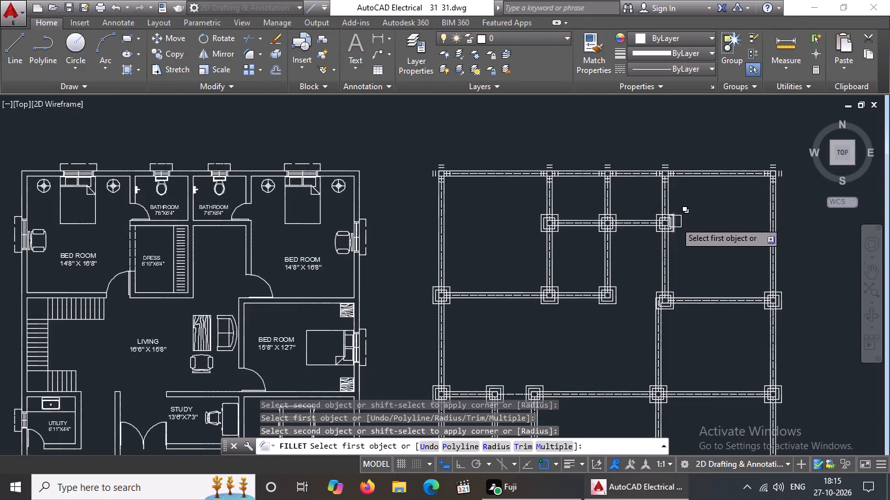
pyautogui.moveTo(675, 220); pyautogui.dragTo(630, 310, button='middle')
pyautogui.scroll(5, 418, 270)
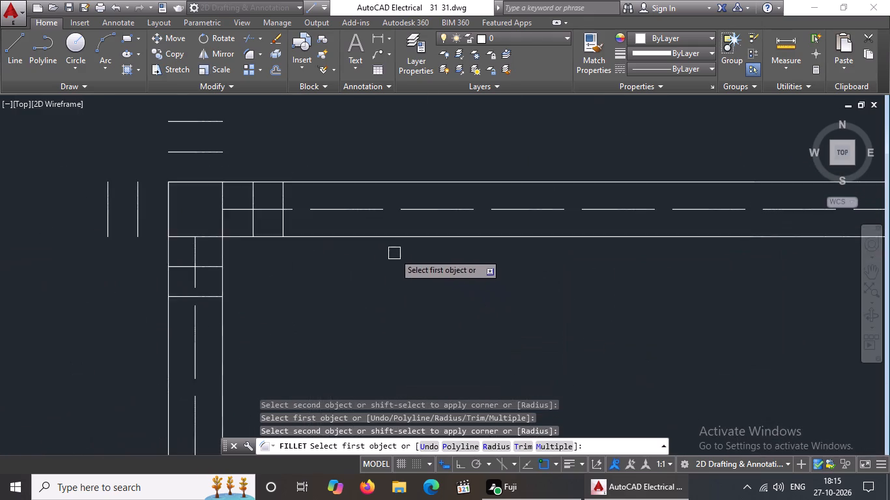
pyautogui.click(137, 206)
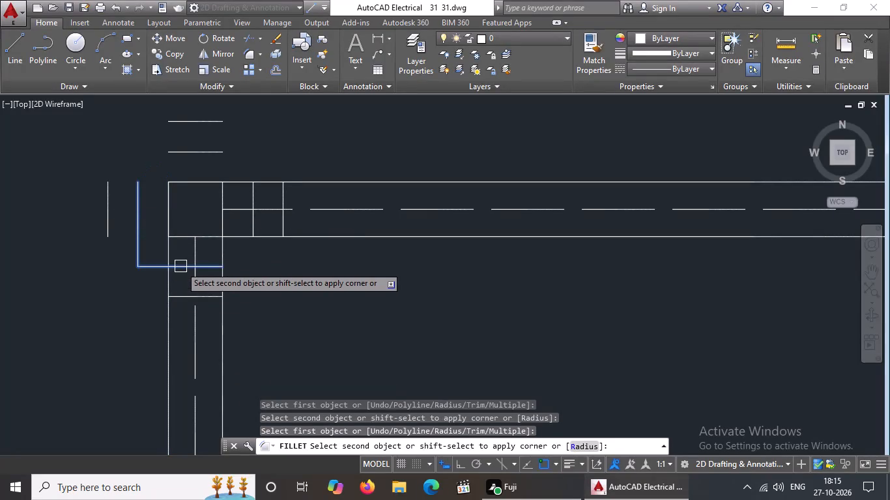
pyautogui.click(181, 266)
pyautogui.click(110, 220)
pyautogui.click(182, 296)
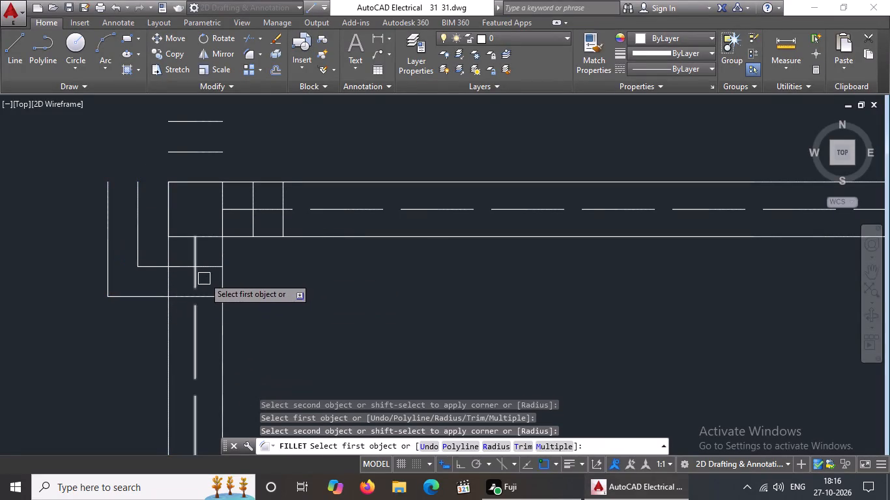
pyautogui.moveTo(206, 264); pyautogui.dragTo(218, 258)
pyautogui.click(253, 224)
pyautogui.moveTo(209, 299); pyautogui.dragTo(215, 295)
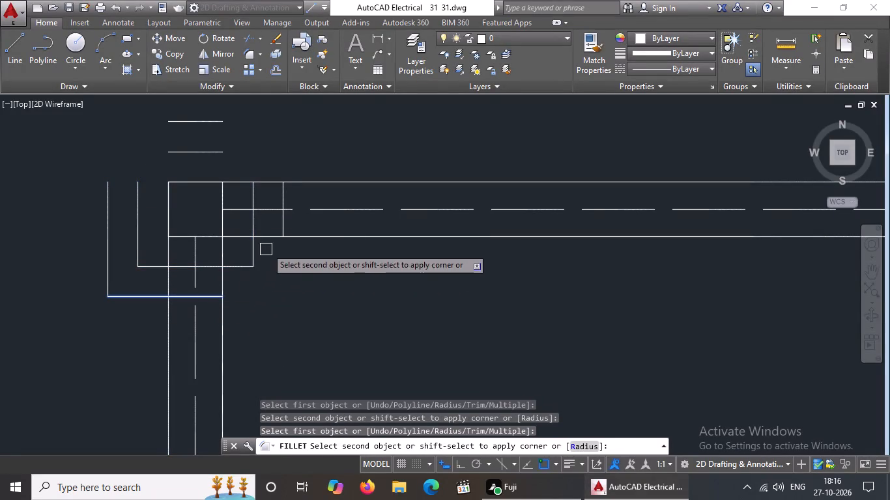
pyautogui.click(280, 224)
# Complete the layout's top-left corner column squares by filleting the inner and outer offset lines at its two top corners.
pyautogui.click(133, 201)
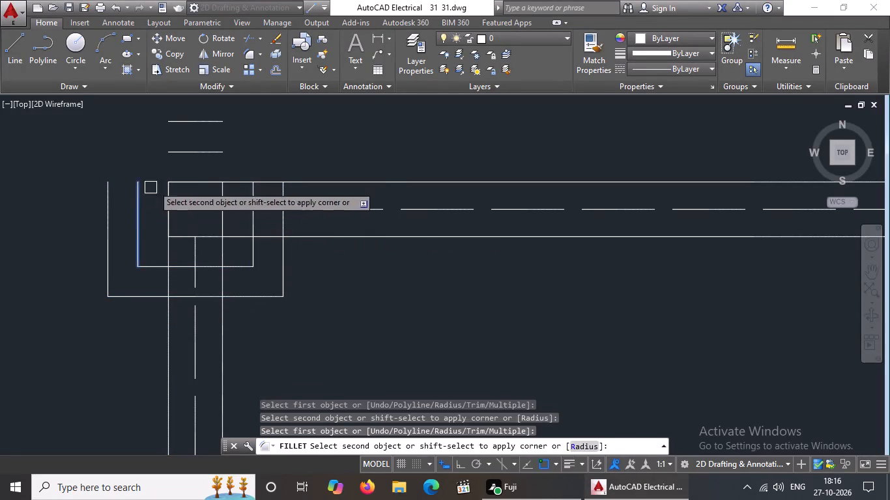
pyautogui.click(184, 152)
pyautogui.moveTo(104, 187); pyautogui.dragTo(119, 180)
pyautogui.click(175, 118)
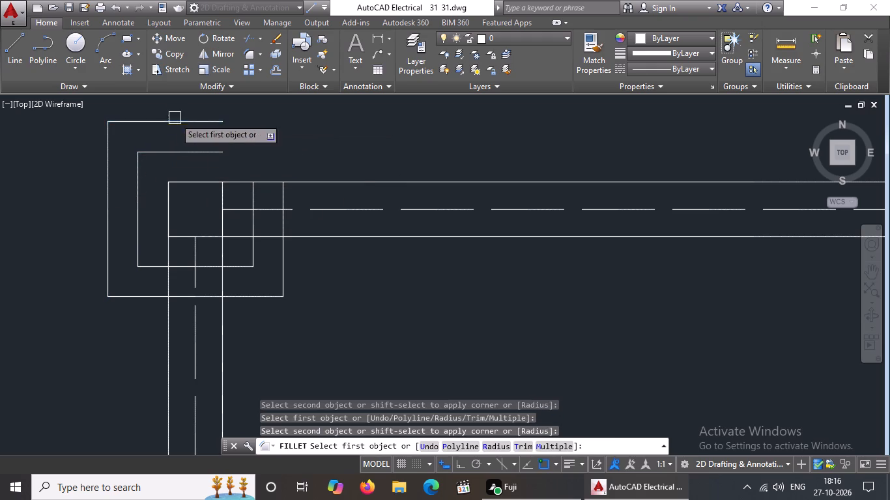
pyautogui.click(218, 157)
pyautogui.click(250, 195)
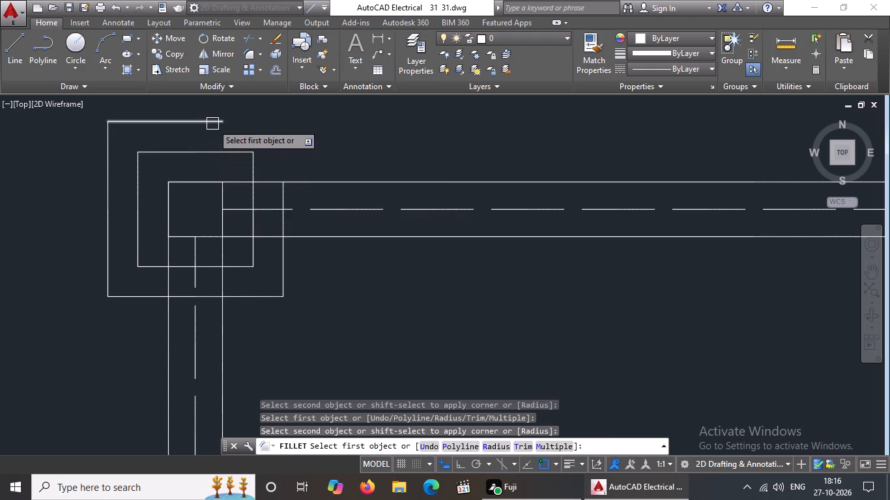
pyautogui.click(213, 123)
pyautogui.click(285, 199)
# Fillet the inner offset lines at the top-left corner of the second column along the top exterior wall.
pyautogui.scroll(-3, 286, 202)
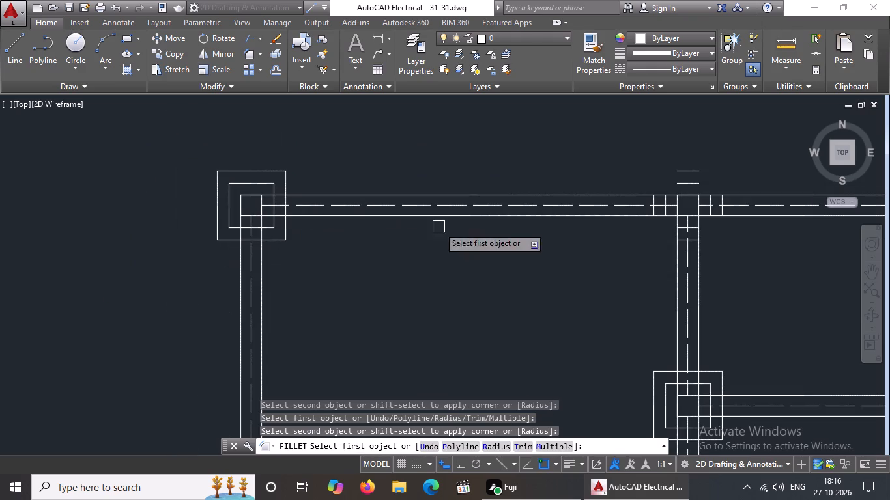
pyautogui.scroll(-2, 588, 229)
pyautogui.scroll(6, 639, 213)
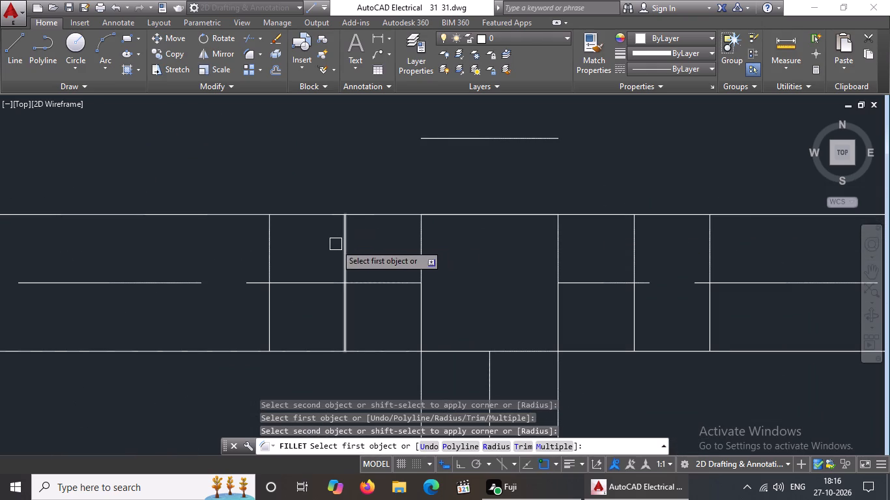
pyautogui.click(343, 247)
pyautogui.click(434, 143)
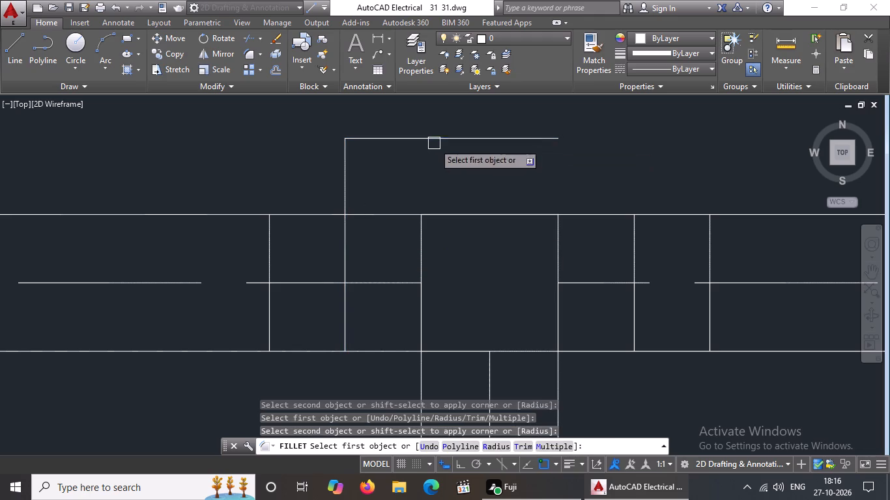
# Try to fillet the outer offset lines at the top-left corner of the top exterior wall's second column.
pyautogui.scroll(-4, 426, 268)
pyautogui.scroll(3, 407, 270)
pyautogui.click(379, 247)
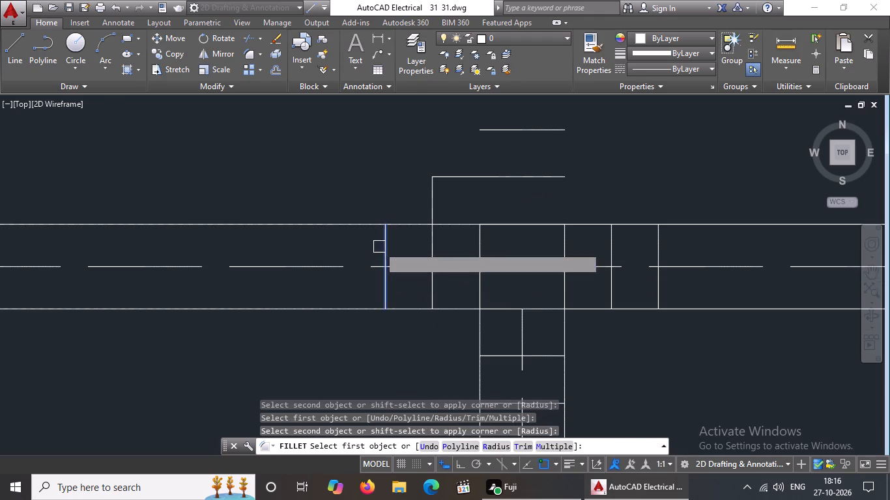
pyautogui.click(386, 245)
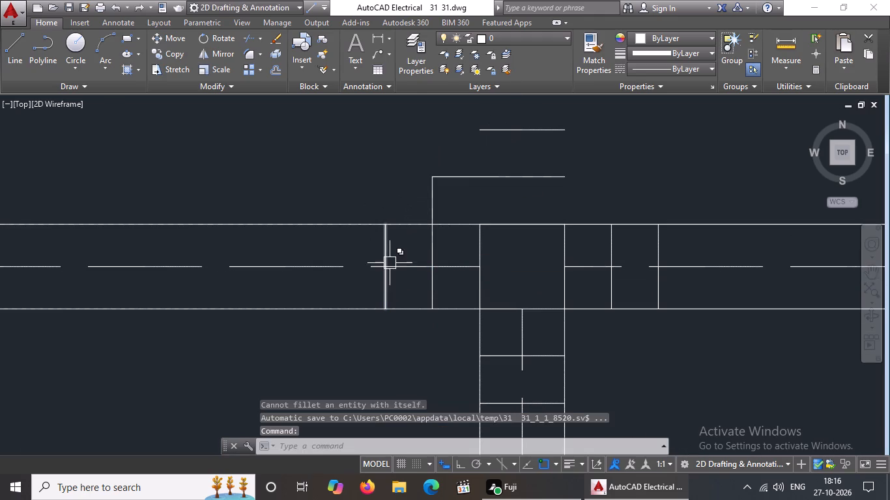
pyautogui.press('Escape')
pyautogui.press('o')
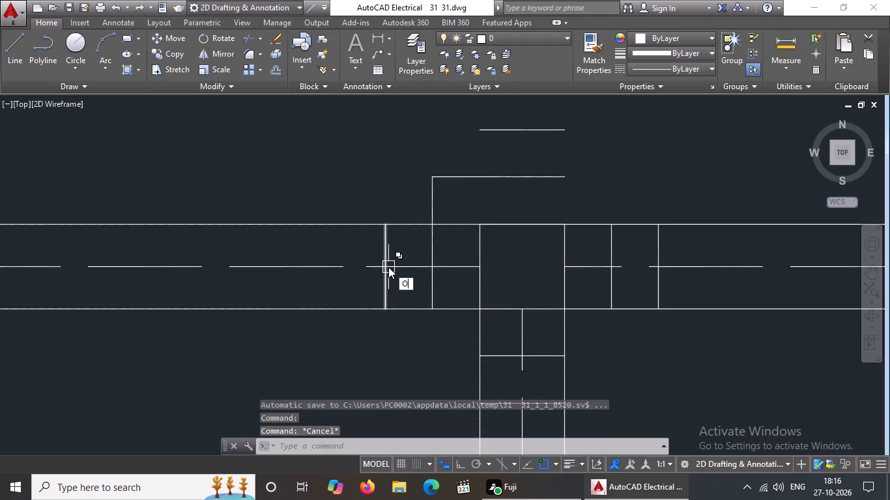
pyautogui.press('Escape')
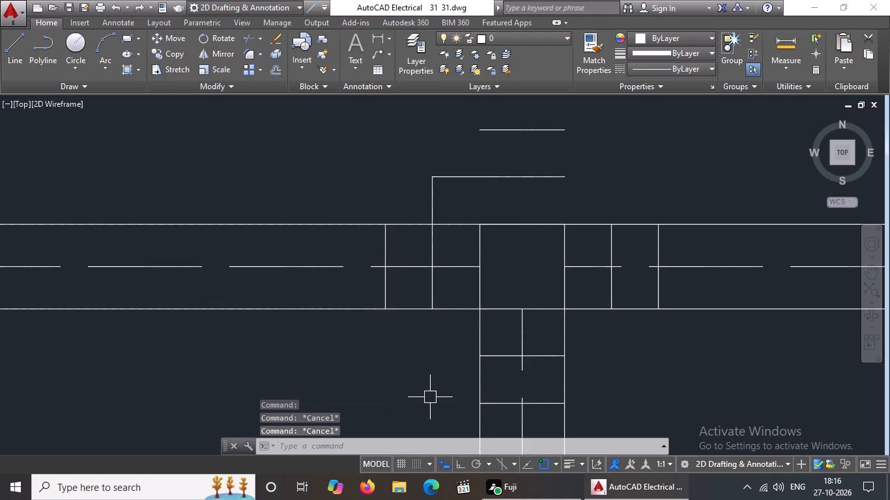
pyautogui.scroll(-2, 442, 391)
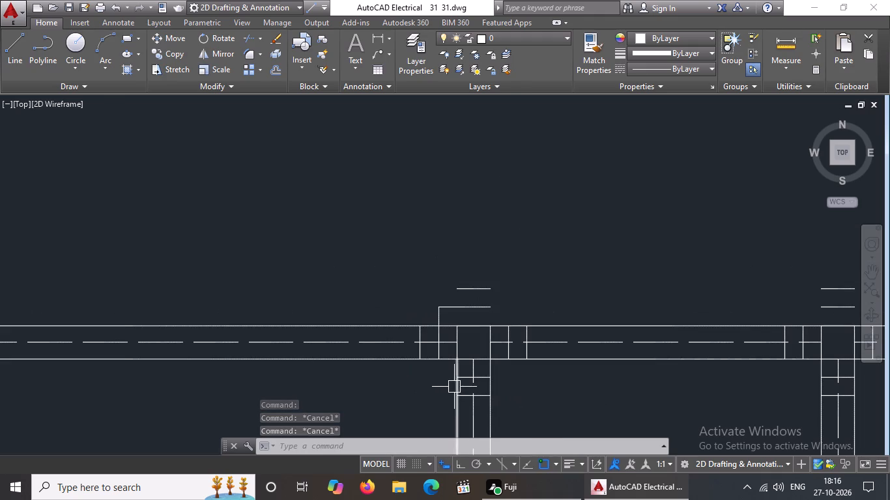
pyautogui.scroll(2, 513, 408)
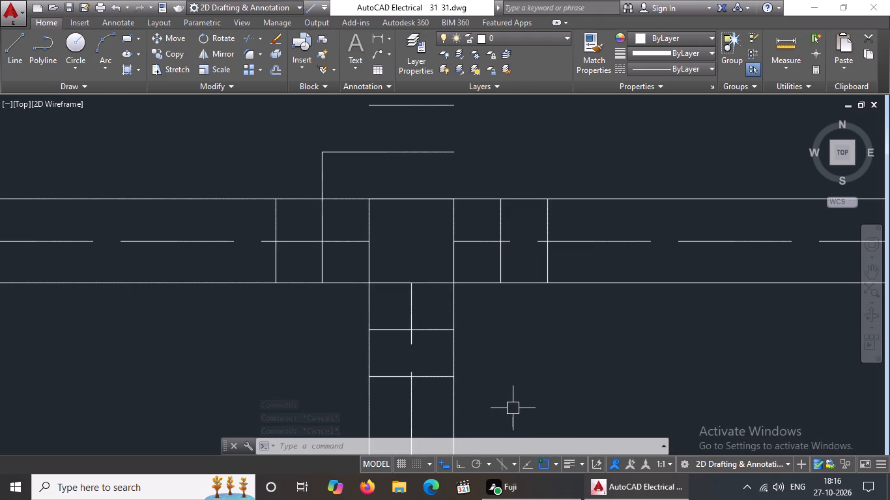
# Fillet the outer offset lines at the top-left corner of the top exterior wall's second column, using multiple mode with radius 0.
pyautogui.press('Escape')
pyautogui.scroll(-1, 523, 381)
pyautogui.scroll(2, 523, 380)
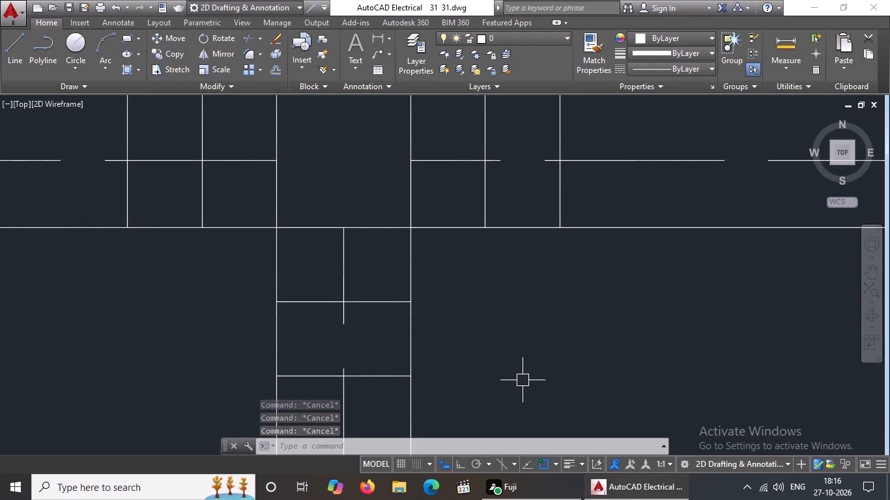
pyautogui.press('f')
pyautogui.press('Return')
pyautogui.press('m')
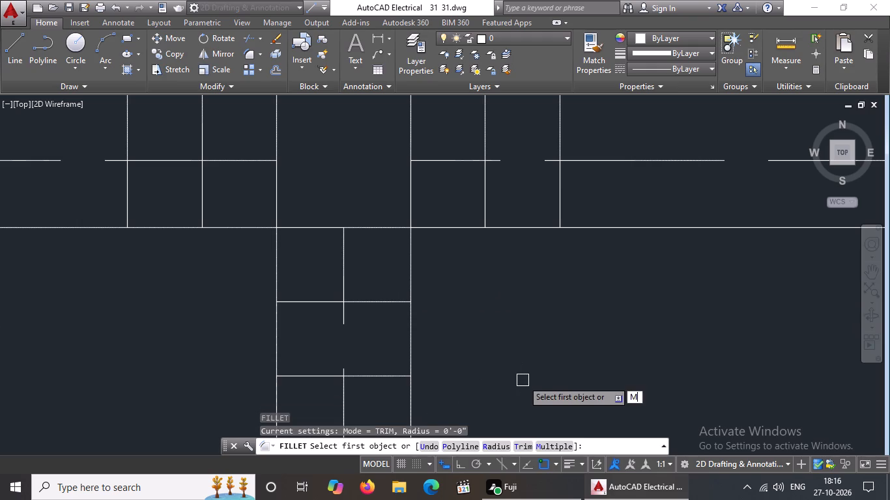
pyautogui.press('Return')
pyautogui.press('r')
pyautogui.press('Return')
pyautogui.press('0')
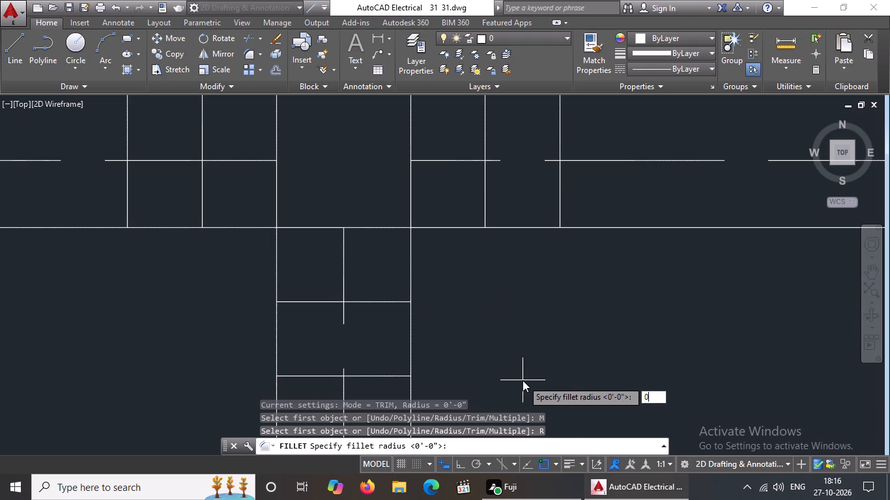
pyautogui.press('Return')
pyautogui.scroll(-3, 496, 340)
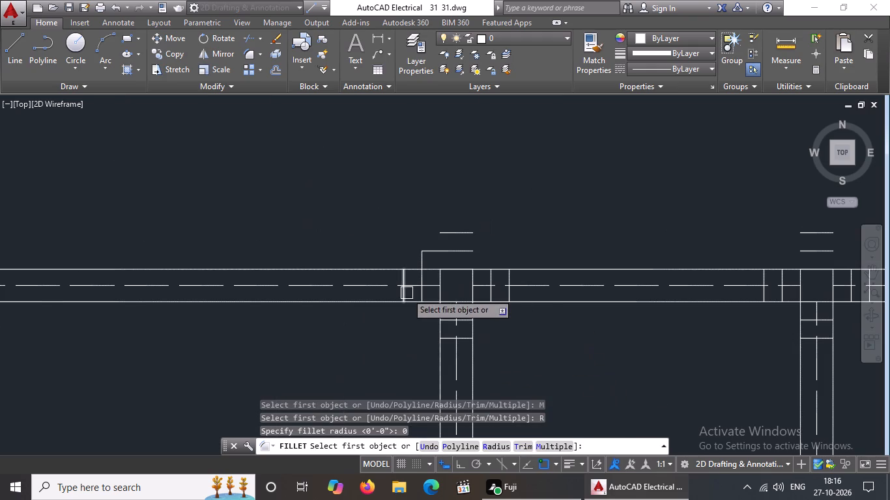
pyautogui.scroll(1, 408, 283)
pyautogui.click(401, 280)
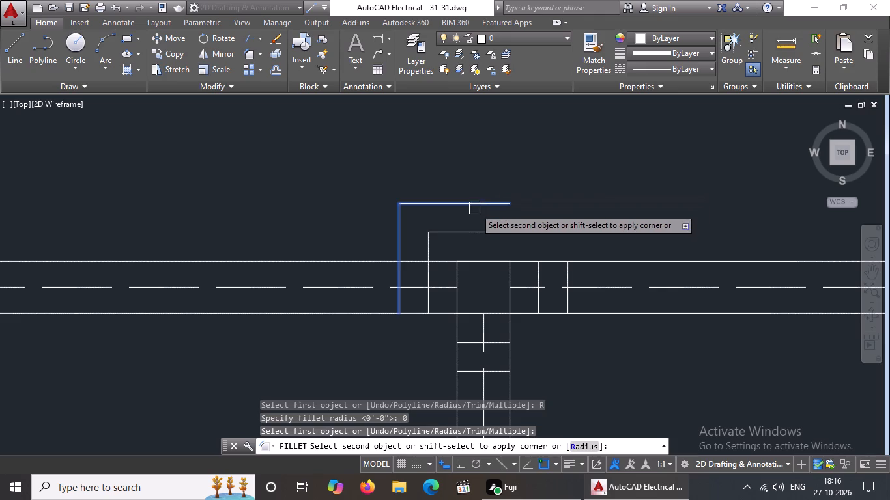
pyautogui.click(475, 208)
# Complete the second column's concentric squares by filleting the inner and outer offset lines at its top-right and both bottom corners.
pyautogui.click(496, 237)
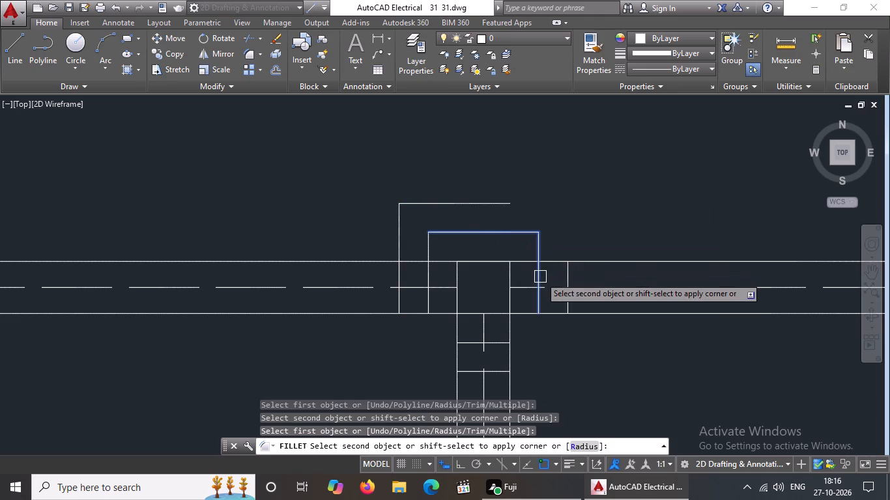
pyautogui.click(540, 276)
pyautogui.click(510, 205)
pyautogui.click(570, 273)
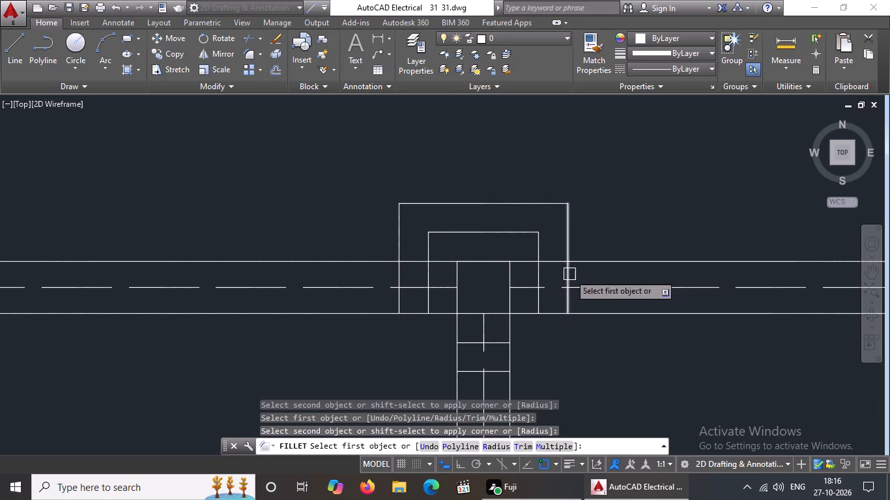
pyautogui.click(431, 303)
pyautogui.click(468, 346)
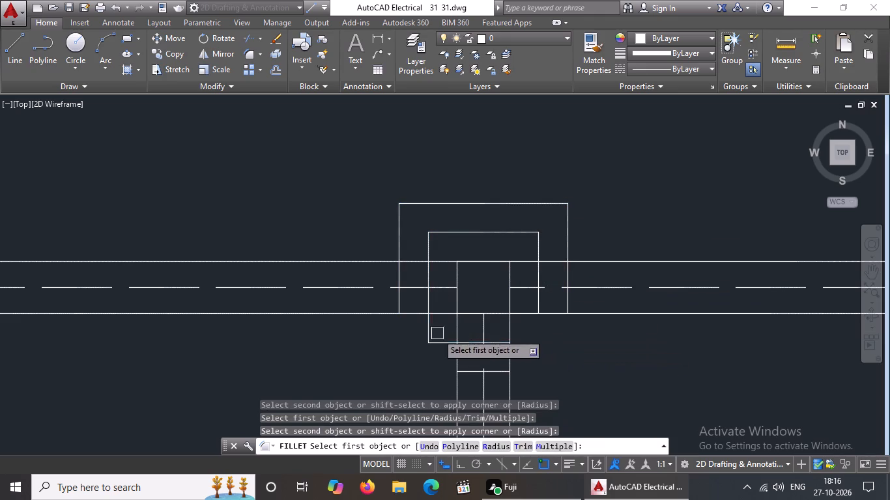
pyautogui.click(395, 305)
pyautogui.click(471, 374)
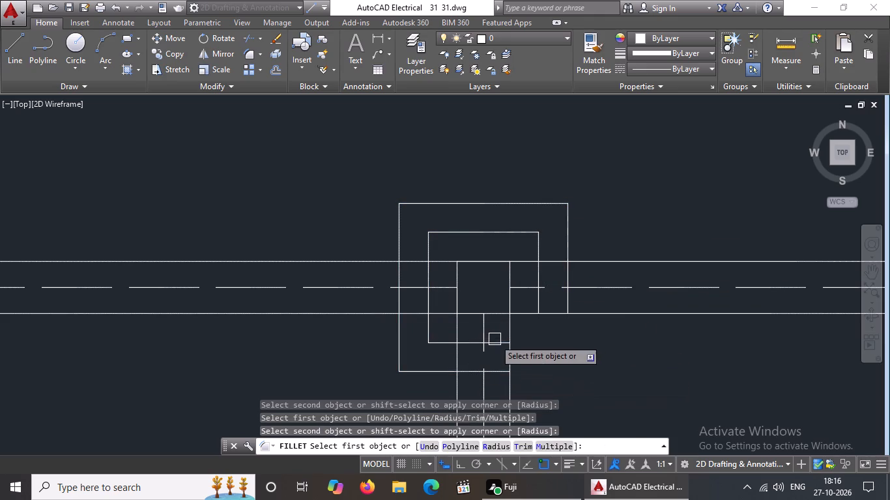
pyautogui.moveTo(495, 342); pyautogui.dragTo(514, 332)
pyautogui.click(538, 305)
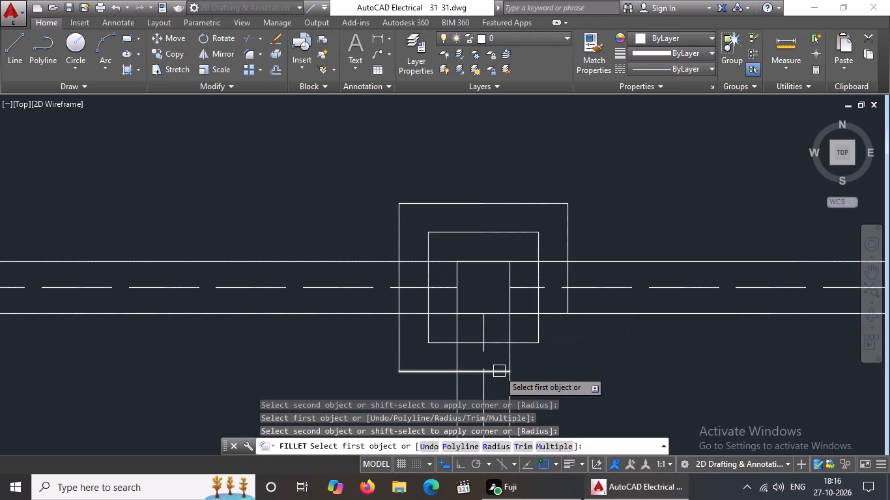
pyautogui.click(500, 370)
pyautogui.click(569, 302)
# Fillet the inner and outer offset lines at both top corners of the third column along the top exterior wall.
pyautogui.scroll(-3, 534, 308)
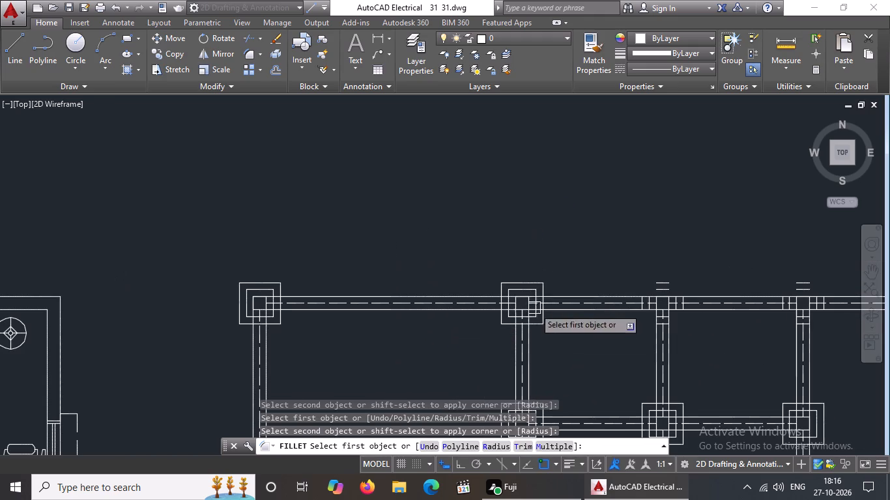
pyautogui.scroll(3, 667, 292)
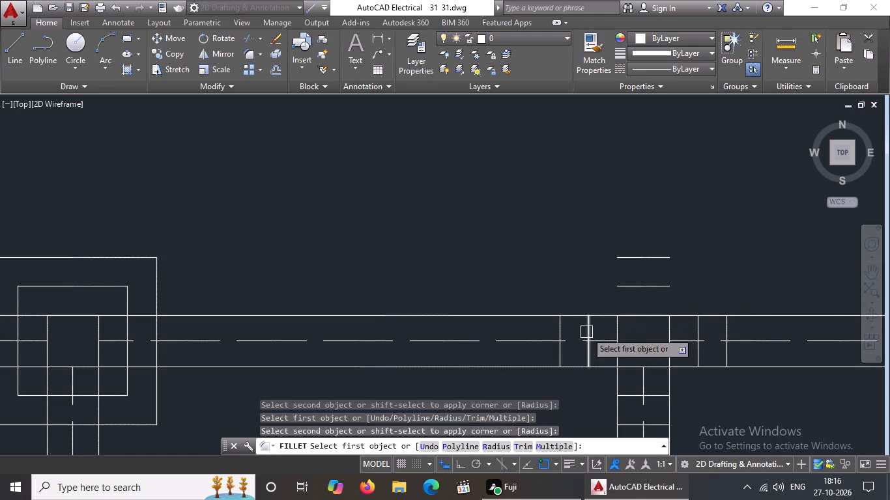
pyautogui.click(587, 332)
pyautogui.click(631, 288)
pyautogui.click(562, 329)
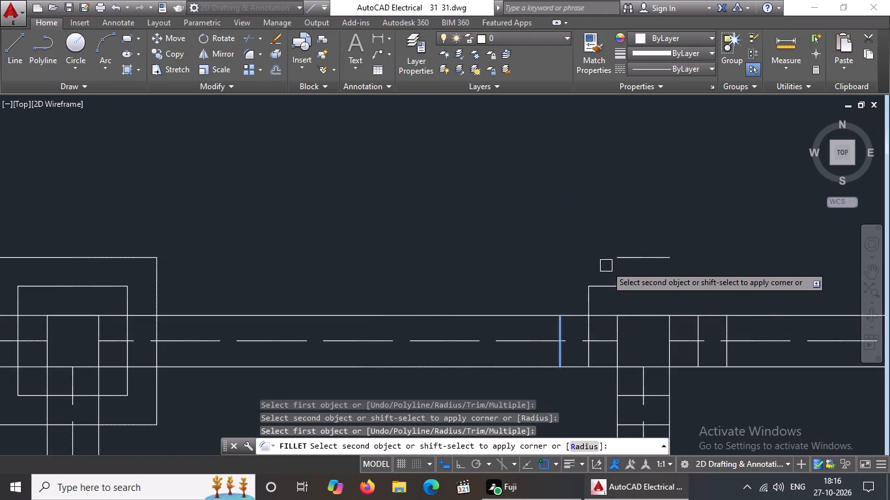
pyautogui.click(619, 260)
pyautogui.click(699, 329)
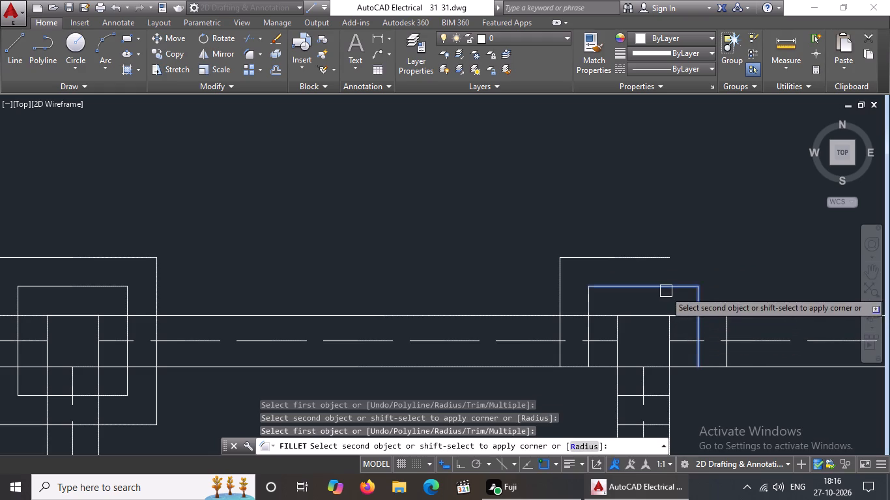
pyautogui.click(663, 290)
pyautogui.click(661, 261)
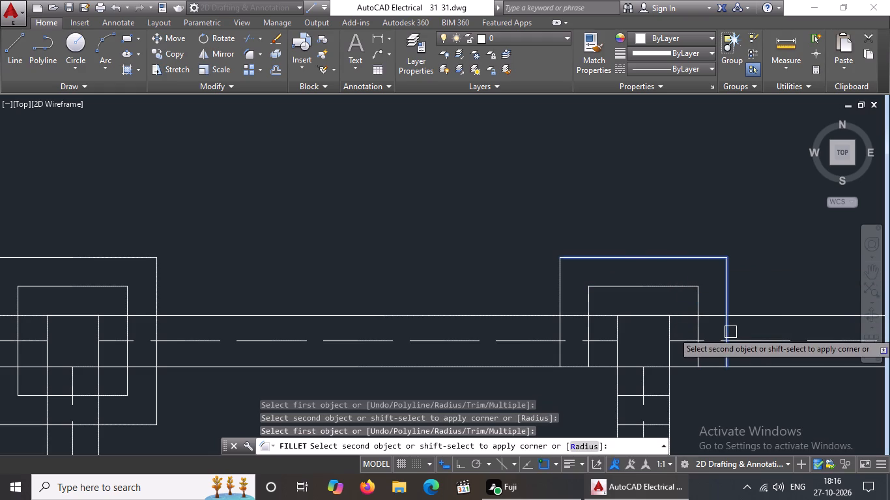
pyautogui.click(730, 332)
# Complete the third column's concentric squares by filleting the inner and outer offset lines at its two bottom corners.
pyautogui.scroll(-3, 671, 309)
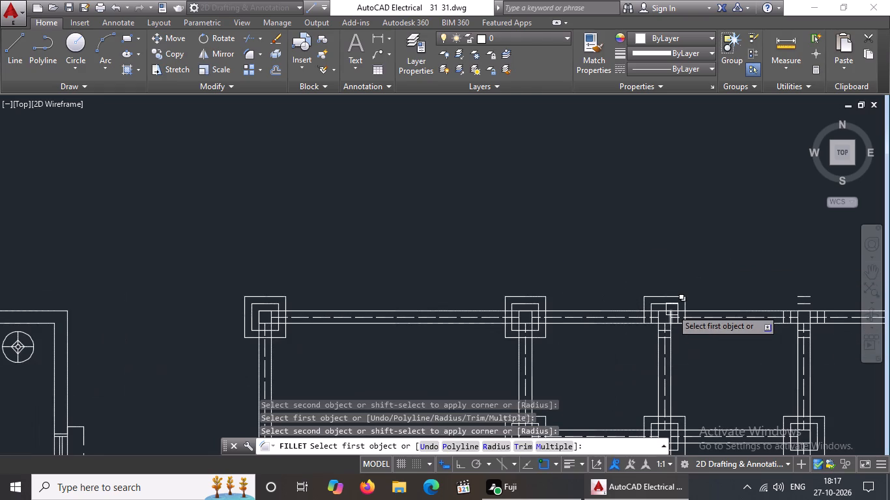
pyautogui.scroll(2, 707, 331)
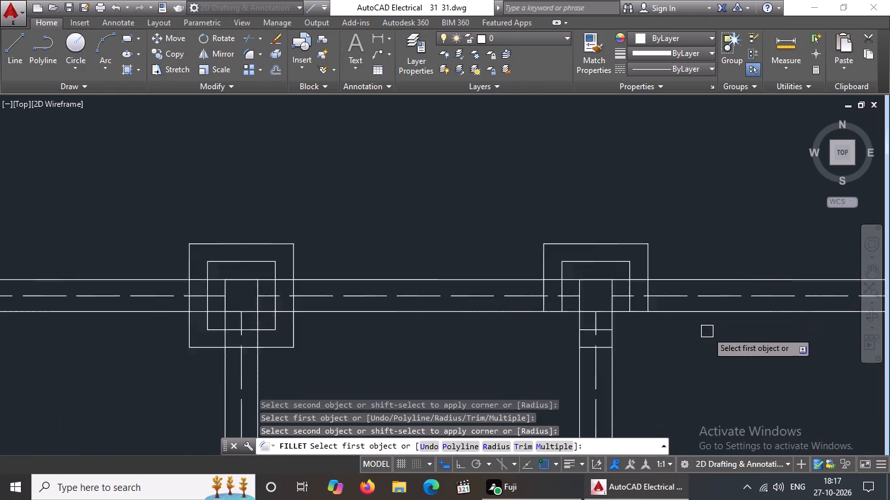
pyautogui.scroll(1, 707, 331)
pyautogui.click(475, 286)
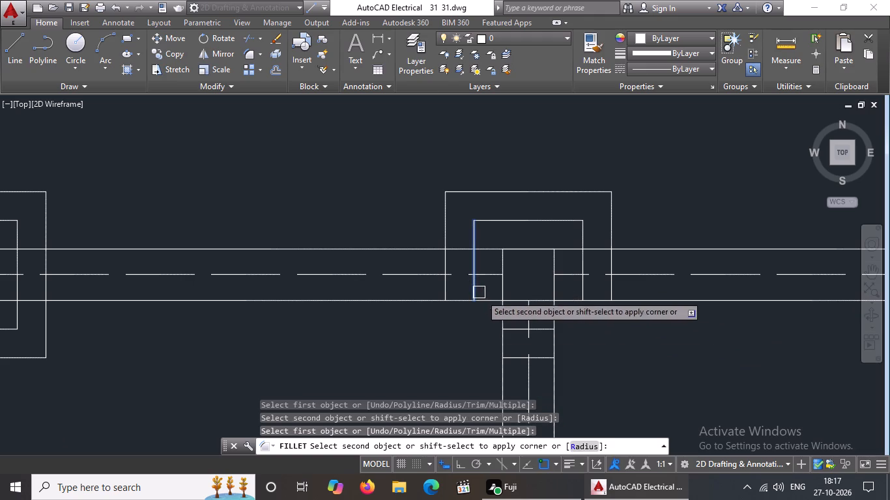
pyautogui.click(517, 327)
pyautogui.click(441, 291)
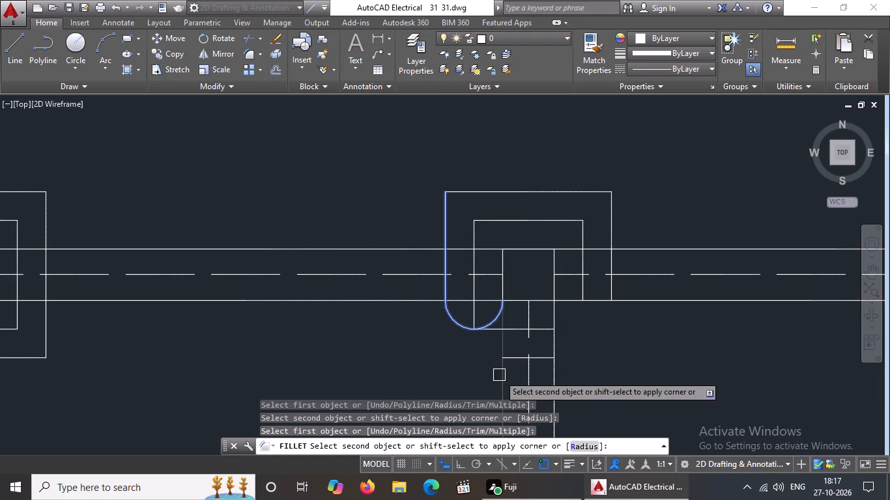
pyautogui.click(513, 361)
pyautogui.click(541, 333)
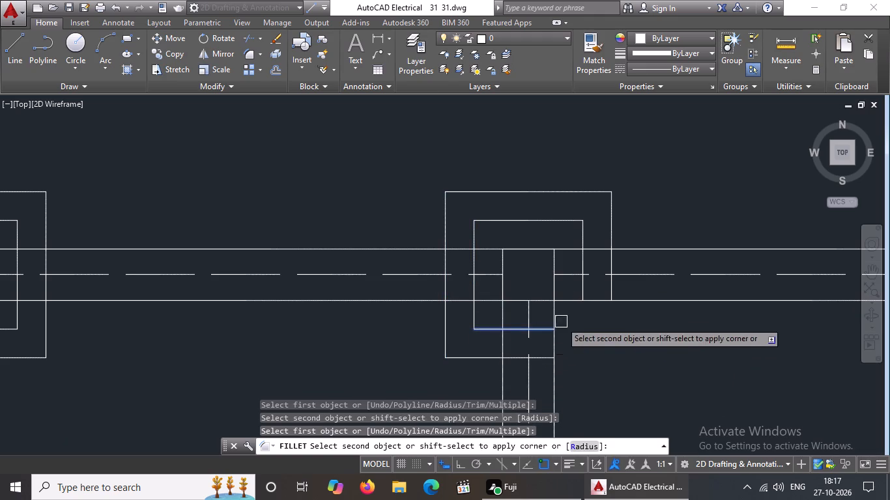
pyautogui.click(584, 290)
pyautogui.click(545, 359)
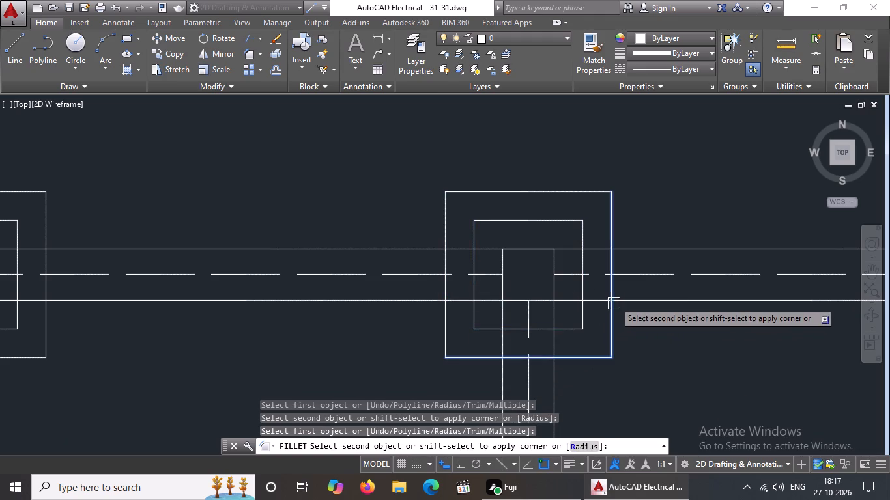
pyautogui.click(603, 291)
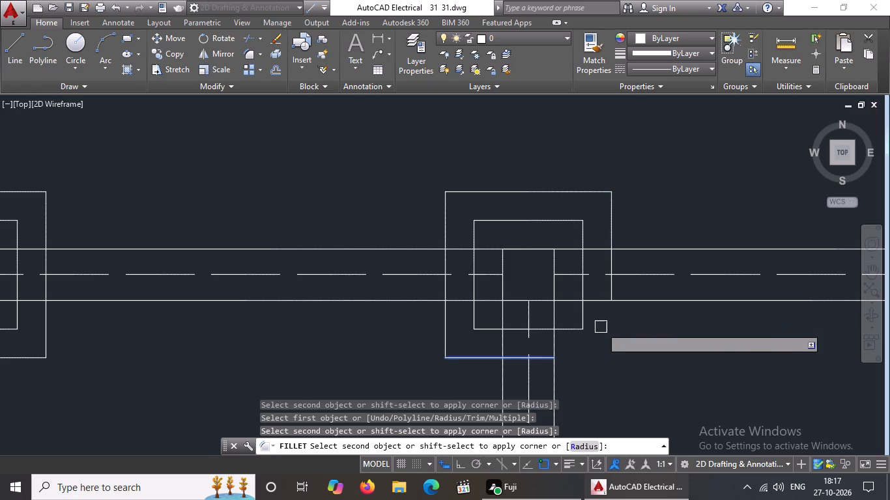
pyautogui.click(611, 281)
# Fillet the inner and outer offset lines at both top corners of the fourth column along the top exterior wall.
pyautogui.scroll(-3, 568, 312)
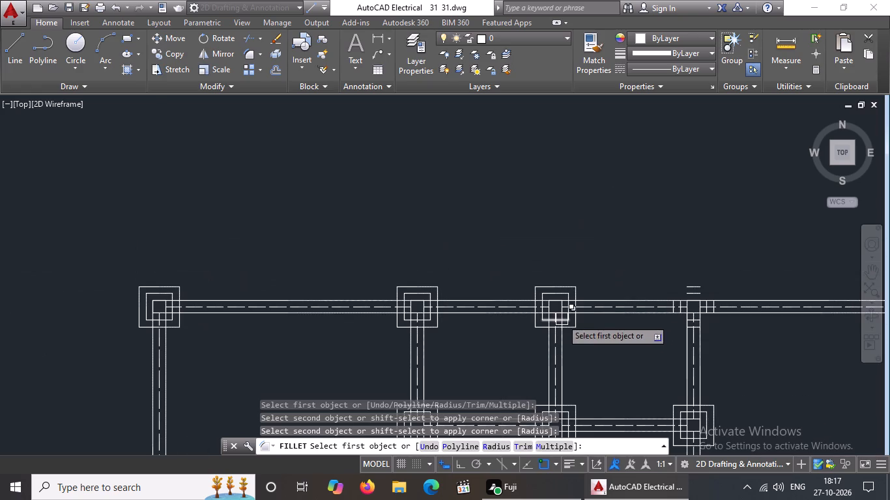
pyautogui.scroll(3, 684, 295)
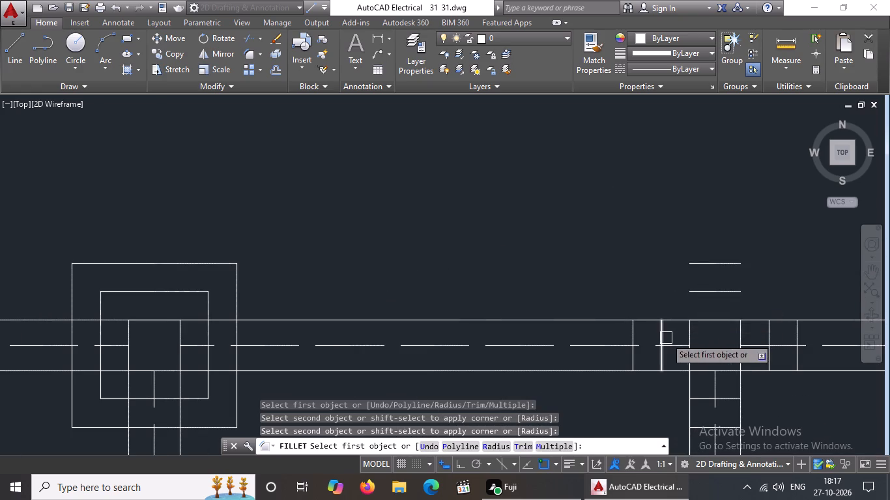
pyautogui.click(666, 337)
pyautogui.click(712, 290)
pyautogui.click(638, 330)
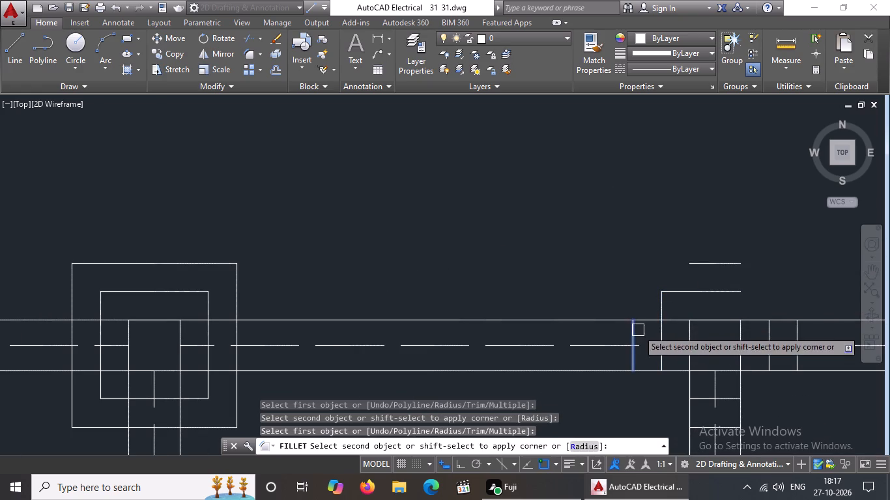
pyautogui.click(700, 265)
pyautogui.click(765, 331)
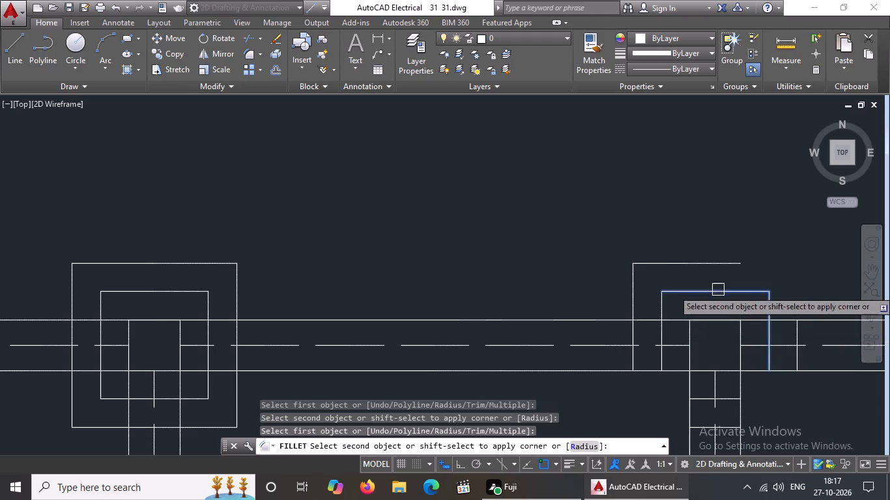
pyautogui.click(718, 293)
pyautogui.moveTo(729, 268); pyautogui.dragTo(736, 269)
pyautogui.click(801, 339)
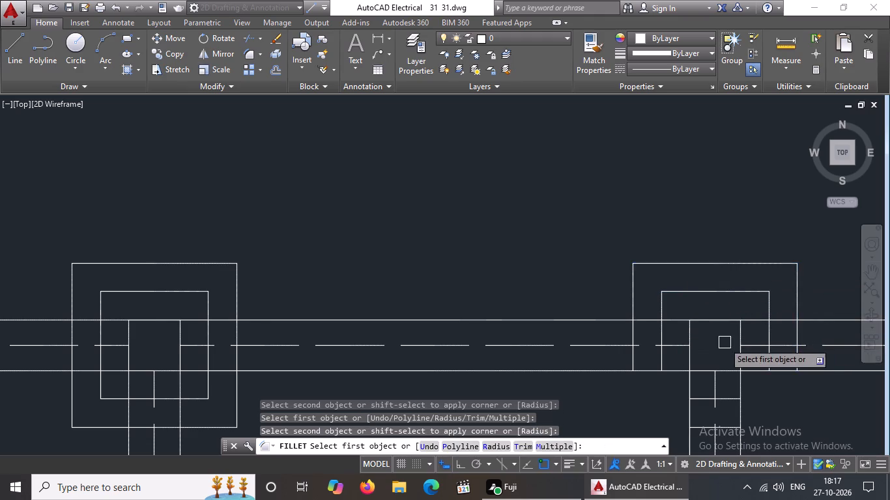
# Complete the fourth column's concentric squares by filleting the inner and outer offset lines at its two bottom corners.
pyautogui.scroll(-2, 723, 342)
pyautogui.scroll(3, 733, 352)
pyautogui.click(589, 337)
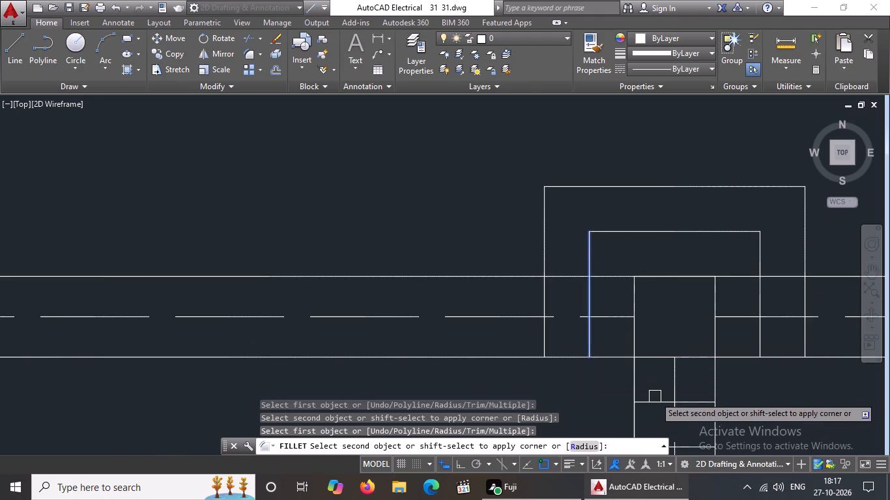
pyautogui.click(654, 402)
pyautogui.scroll(-2, 631, 323)
pyautogui.scroll(2, 596, 336)
pyautogui.click(597, 318)
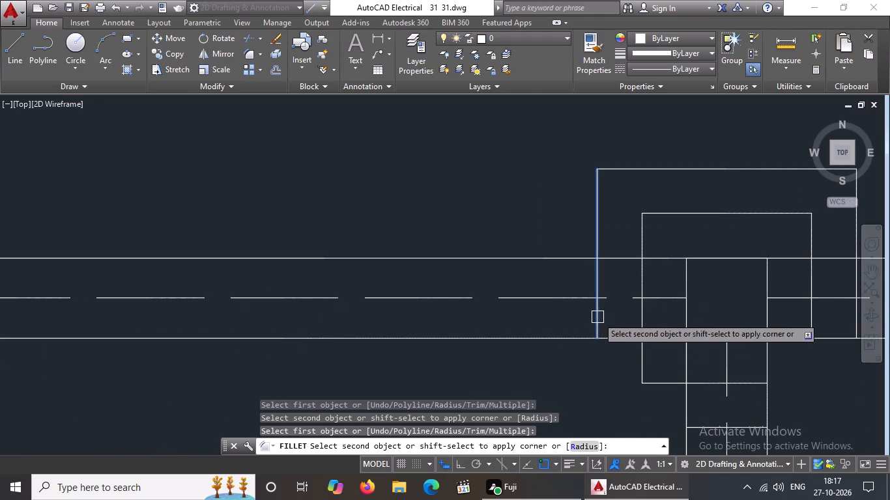
pyautogui.scroll(-3, 613, 302)
pyautogui.scroll(2, 661, 348)
pyautogui.click(592, 311)
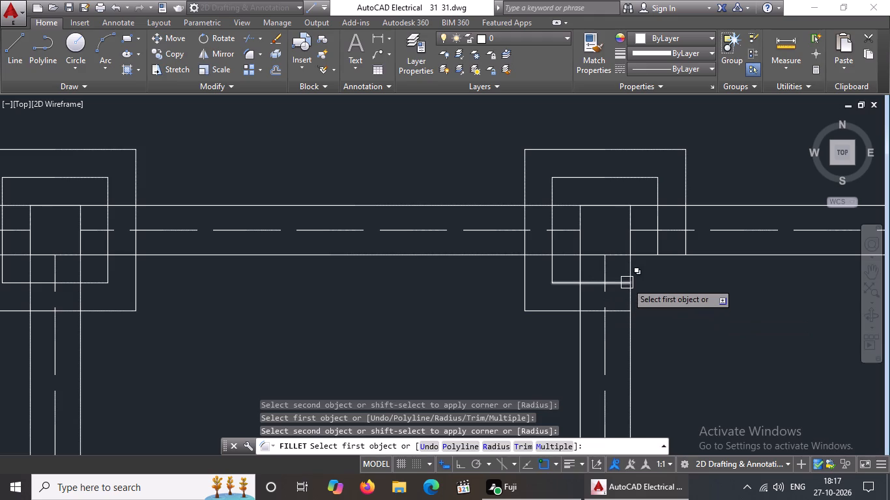
pyautogui.click(621, 283)
pyautogui.click(657, 243)
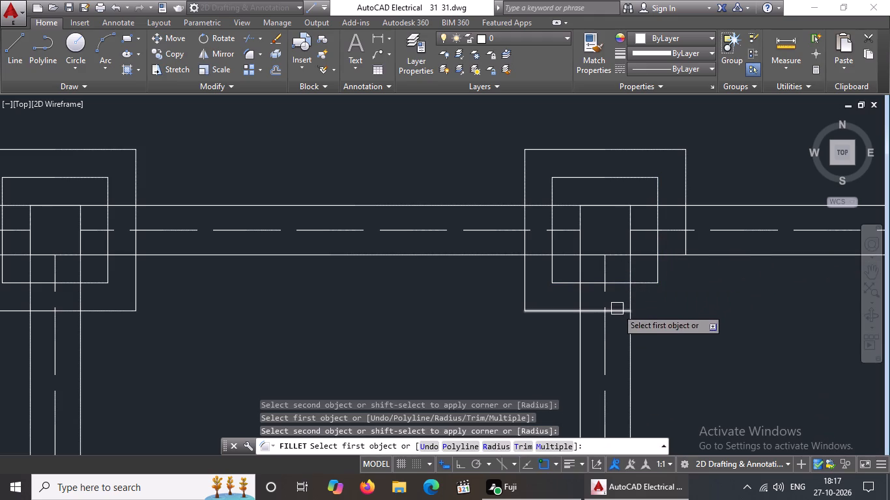
pyautogui.moveTo(617, 310); pyautogui.dragTo(625, 307)
pyautogui.click(685, 249)
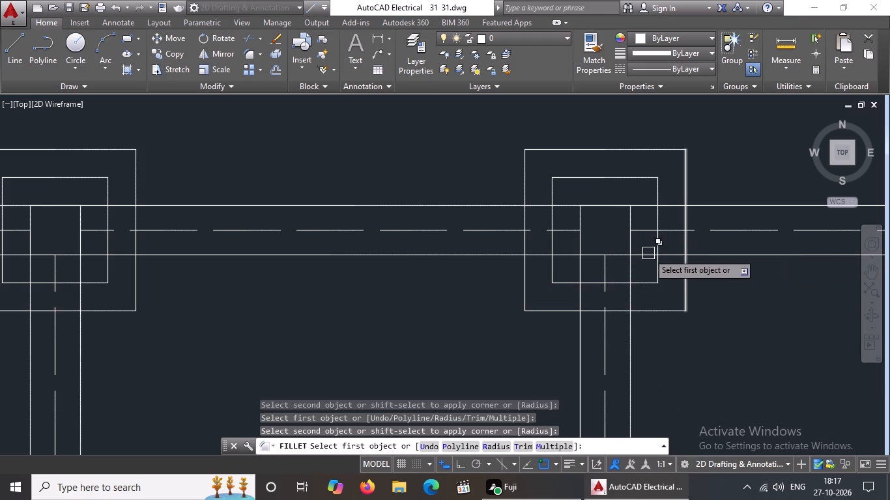
# Fillet the inner and outer offset lines at both top corners of the top-right corner column of the wall layout.
pyautogui.scroll(-5, 612, 255)
pyautogui.scroll(3, 802, 274)
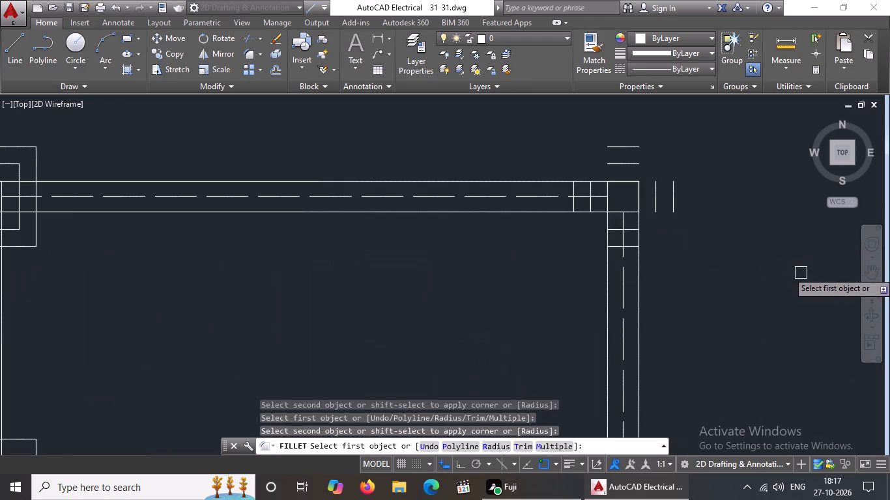
pyautogui.scroll(3, 590, 186)
pyautogui.click(587, 193)
pyautogui.scroll(-3, 659, 140)
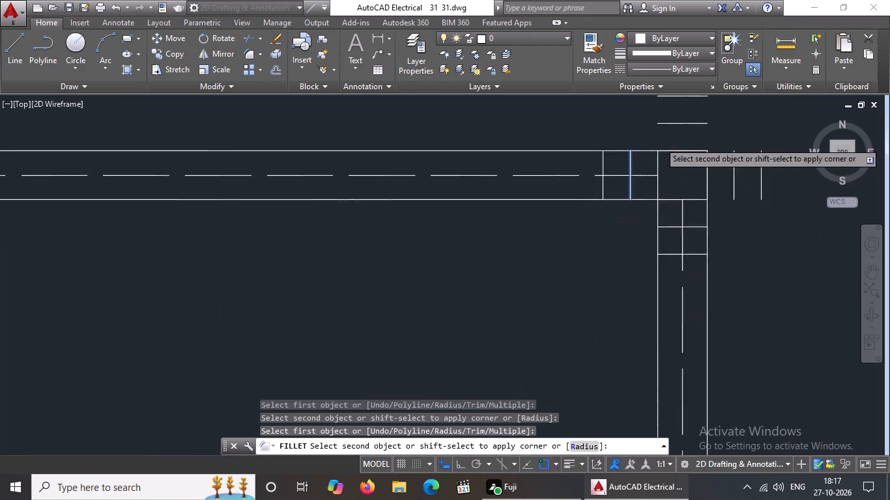
pyautogui.click(665, 132)
pyautogui.click(625, 158)
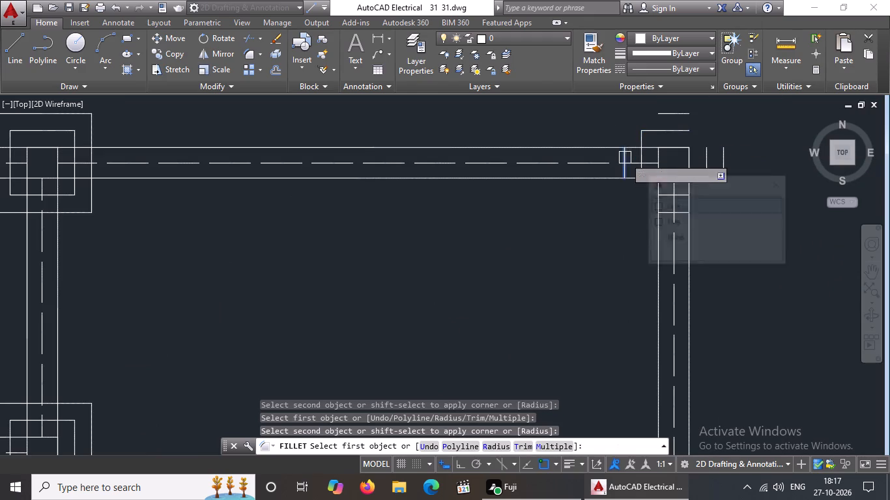
pyautogui.click(671, 115)
pyautogui.click(707, 161)
pyautogui.click(672, 134)
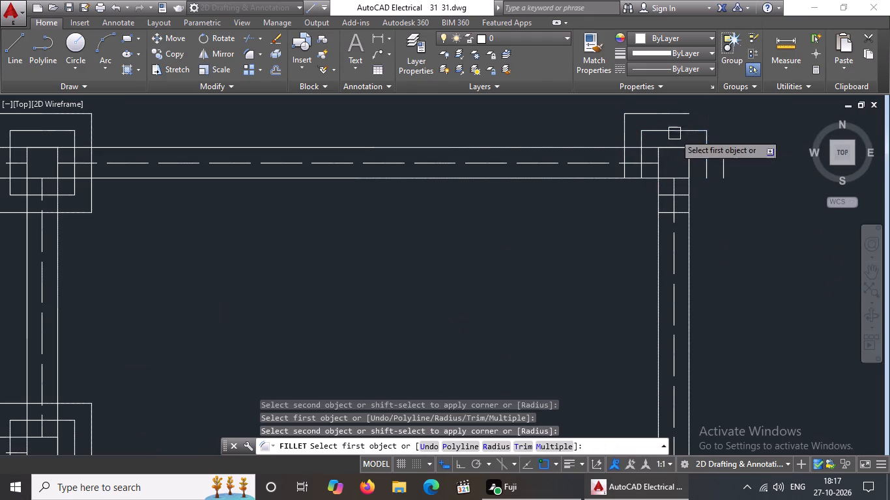
pyautogui.click(683, 117)
pyautogui.click(728, 159)
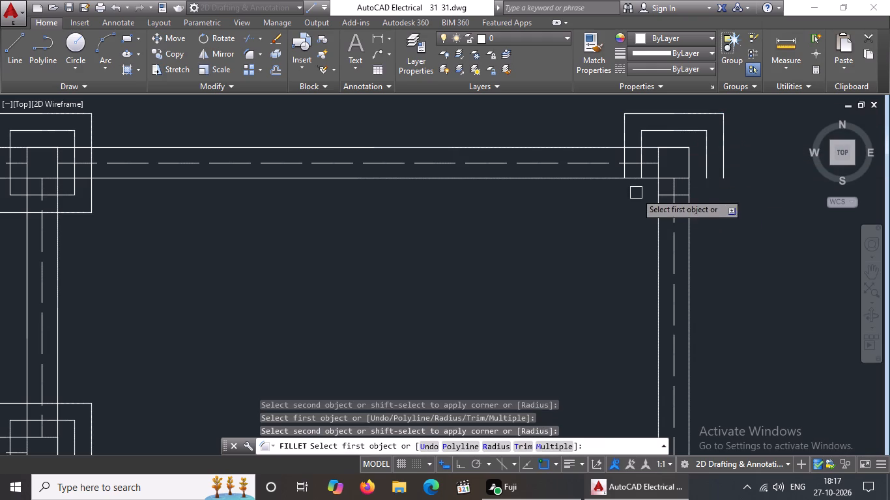
# Complete the top-right corner column's concentric squares by filleting the inner and outer offset lines at its two bottom corners.
pyautogui.scroll(2, 640, 182)
pyautogui.click(639, 156)
pyautogui.click(698, 215)
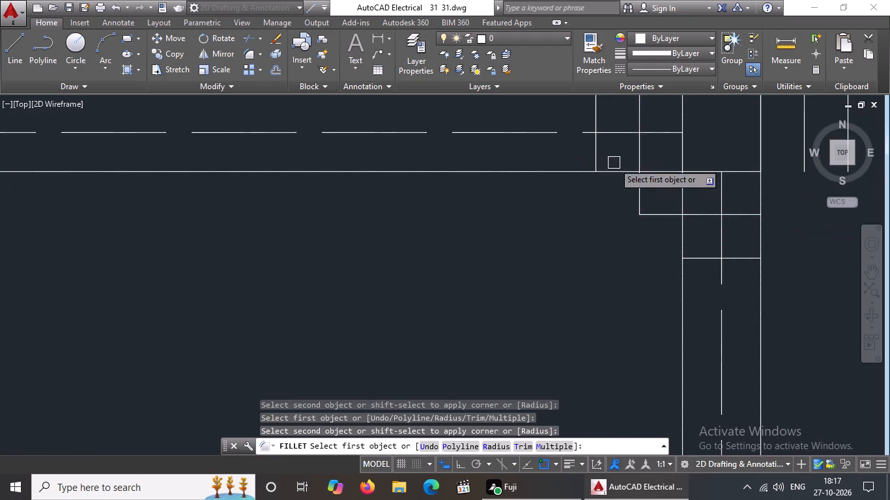
pyautogui.click(595, 157)
pyautogui.click(708, 260)
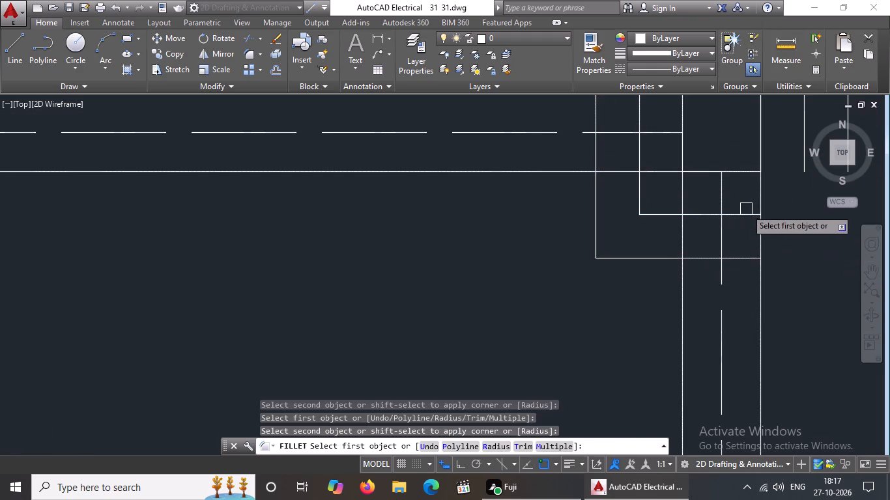
pyautogui.click(745, 212)
pyautogui.scroll(-2, 698, 227)
pyautogui.click(746, 202)
pyautogui.click(718, 242)
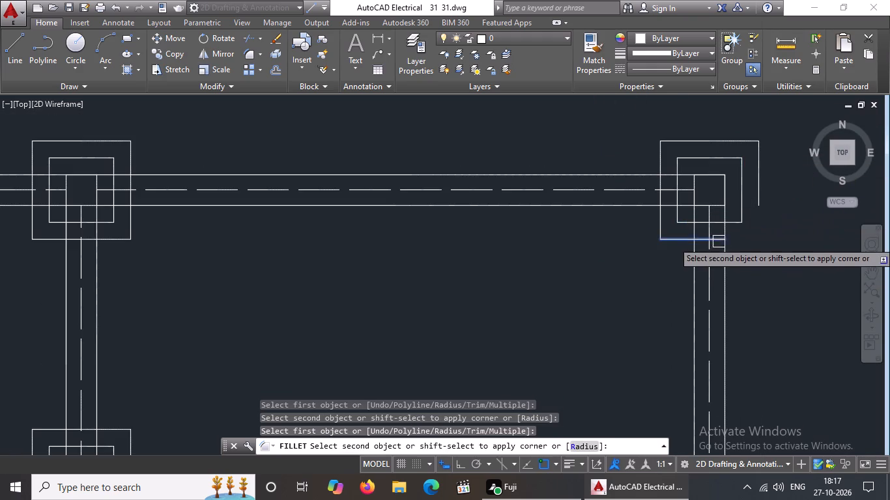
pyautogui.click(761, 195)
# Examine the whole column layout for any offset lines still not joined into concentric squares, and end the Fillet command.
pyautogui.scroll(-5, 656, 237)
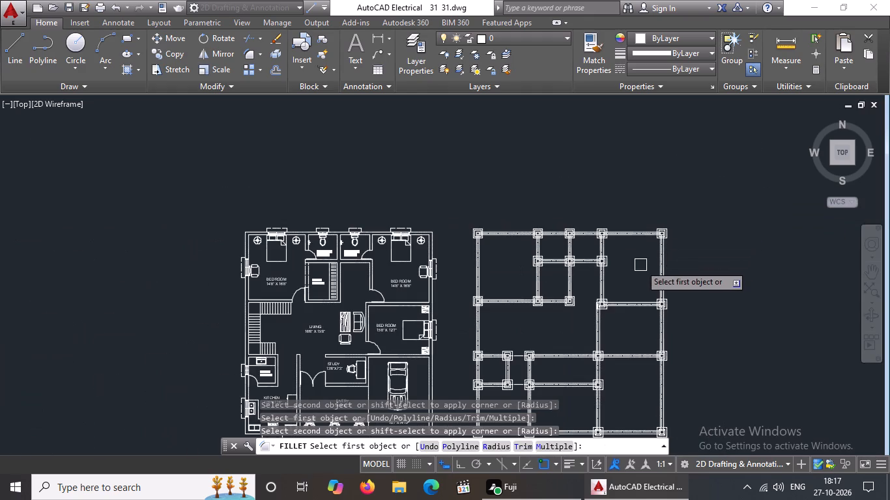
pyautogui.scroll(-2, 640, 265)
pyautogui.scroll(2, 605, 350)
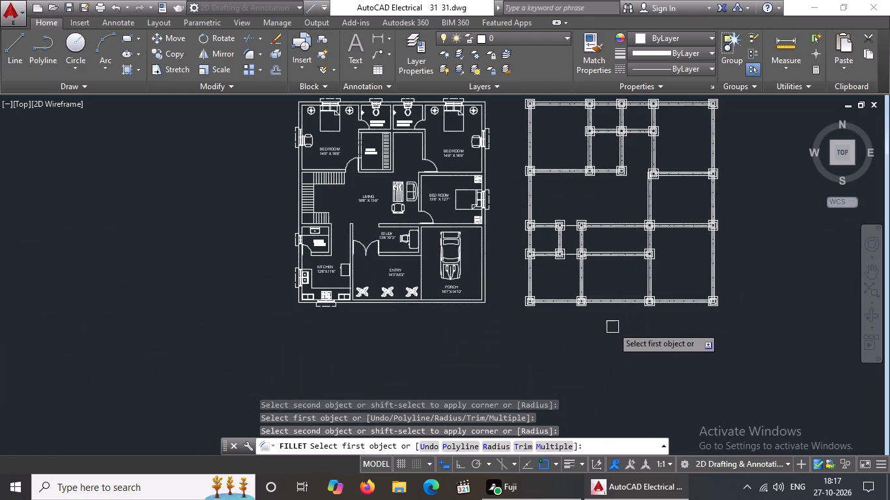
pyautogui.moveTo(612, 324); pyautogui.dragTo(592, 399, button='middle')
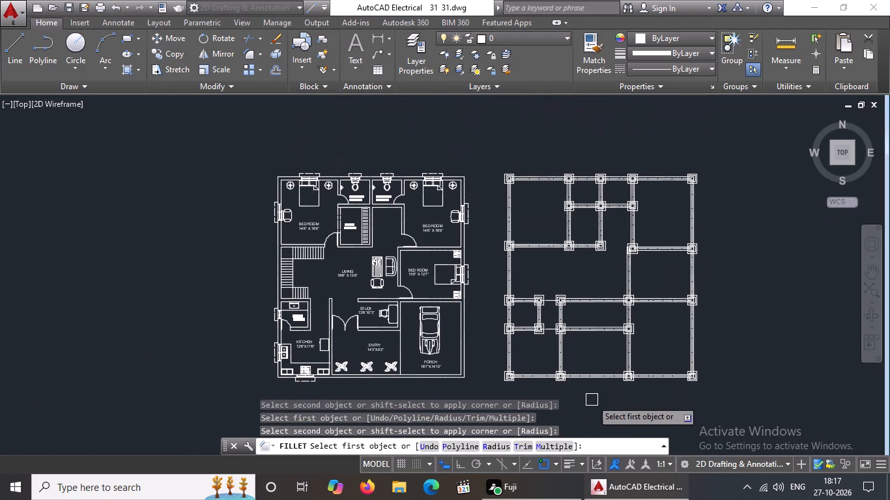
pyautogui.scroll(2, 557, 333)
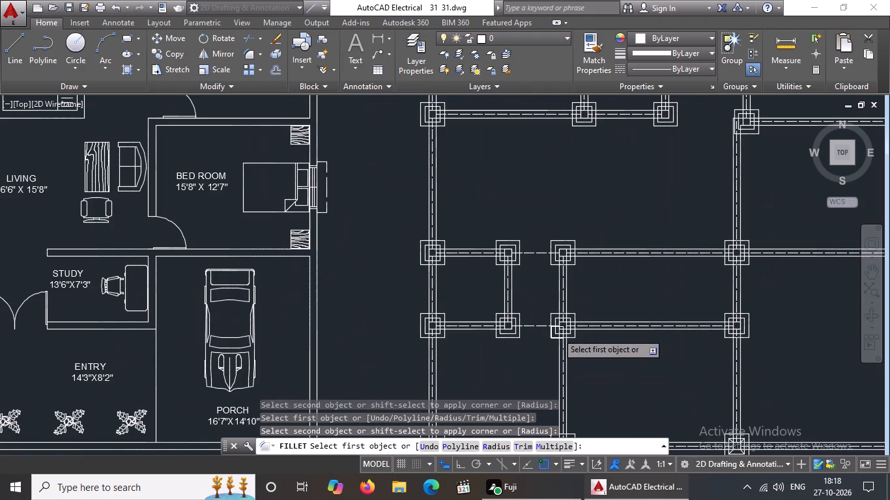
pyautogui.scroll(-2, 557, 333)
pyautogui.scroll(3, 590, 321)
pyautogui.scroll(-3, 590, 320)
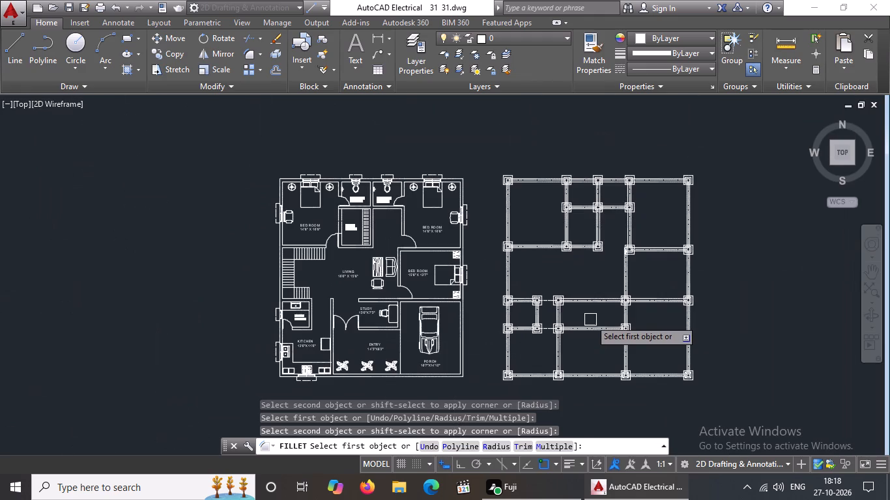
pyautogui.press('Escape')
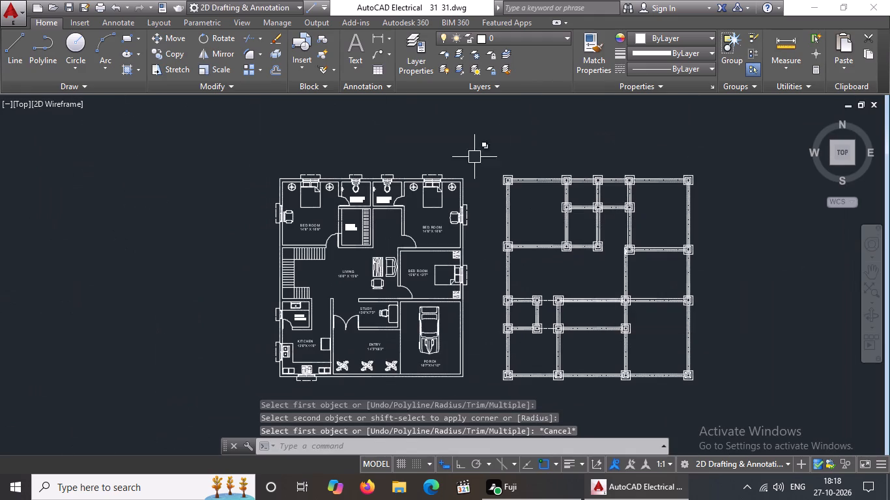
# Draw diagonal lines joining the top-left corner column's two top corners to the matching corners of its inner offset square.
pyautogui.scroll(2, 442, 145)
pyautogui.scroll(3, 676, 242)
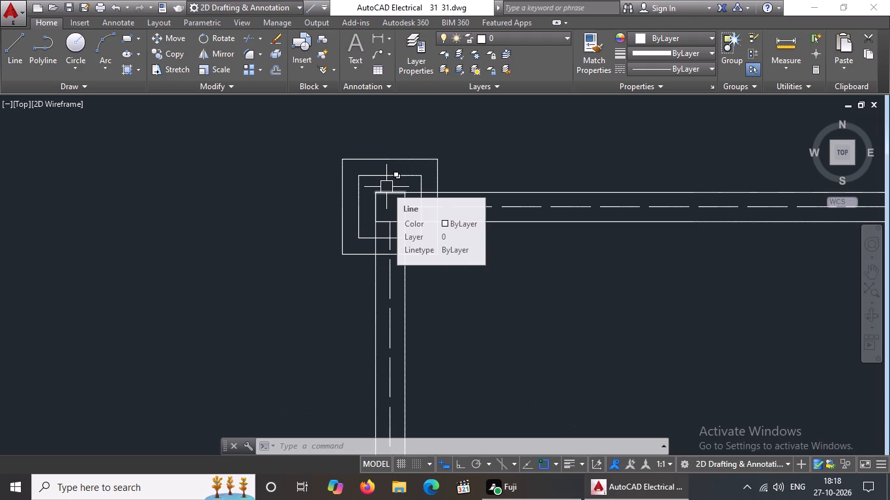
pyautogui.press('Escape')
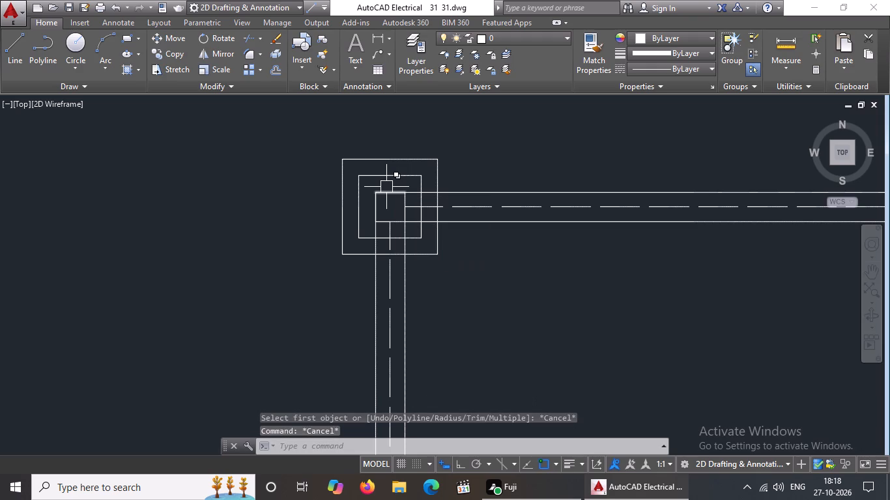
pyautogui.write('LK')
pyautogui.press('Return')
pyautogui.press('Escape')
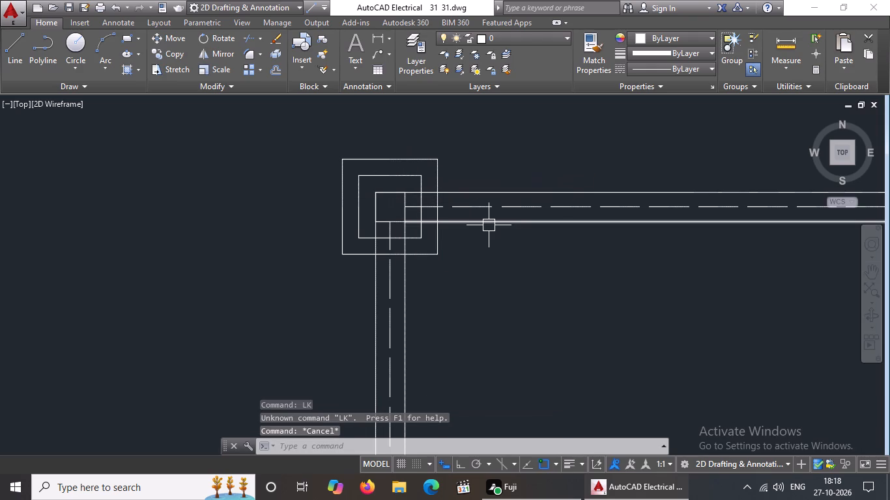
pyautogui.press('l')
pyautogui.press('Return')
pyautogui.click(375, 191)
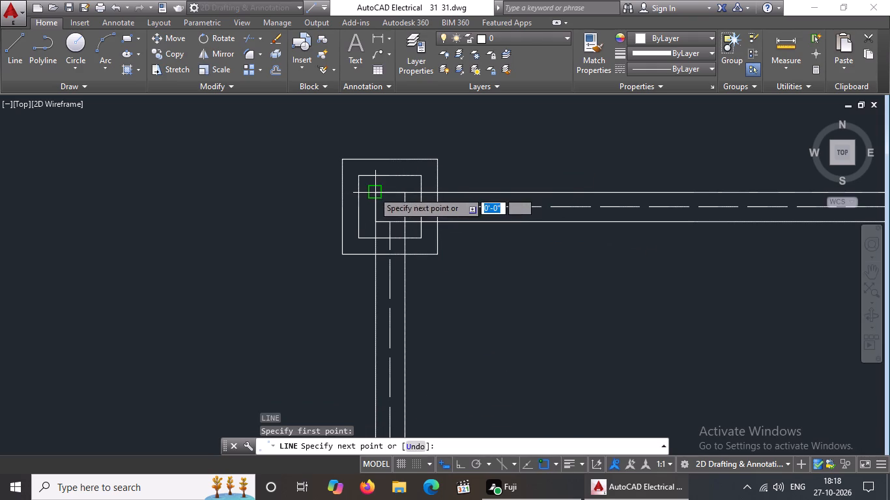
pyautogui.click(360, 176)
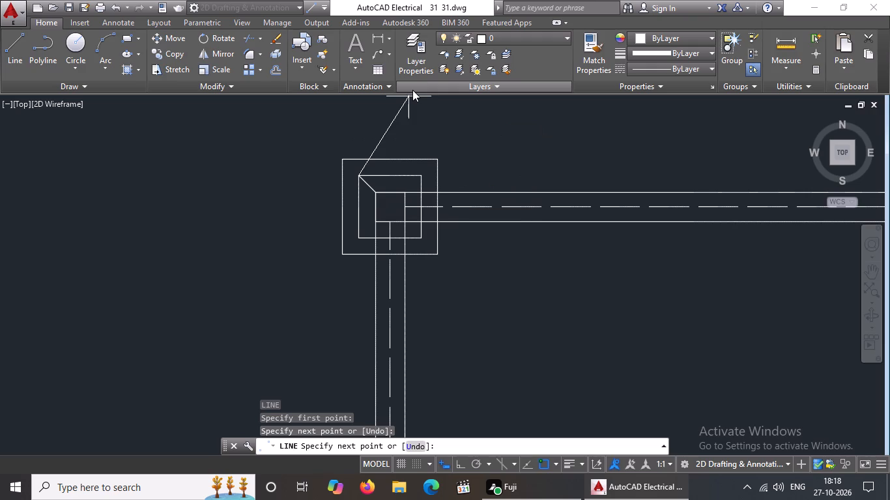
pyautogui.press('Return')
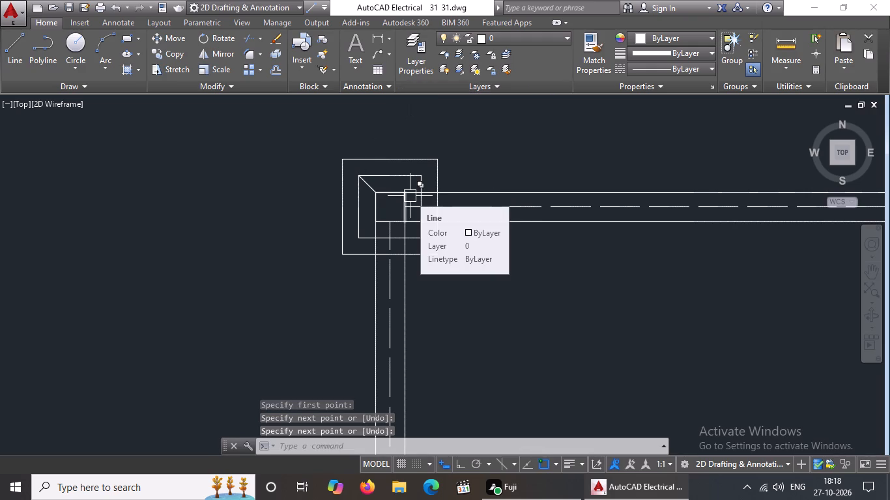
pyautogui.press('l')
pyautogui.press('Return')
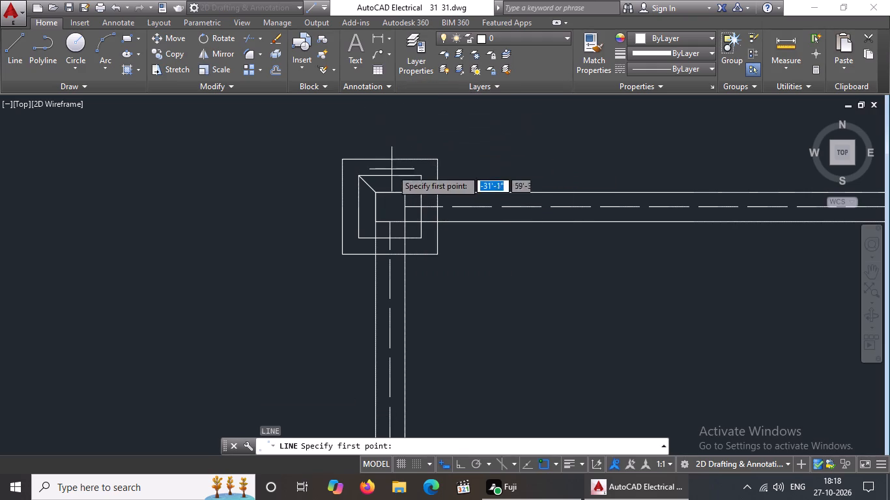
pyautogui.moveTo(405, 195); pyautogui.dragTo(414, 184)
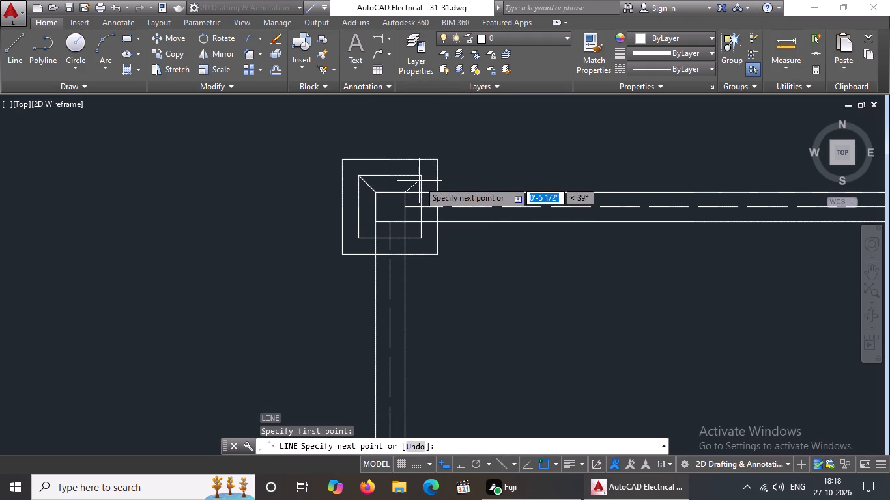
pyautogui.moveTo(422, 176); pyautogui.dragTo(443, 161)
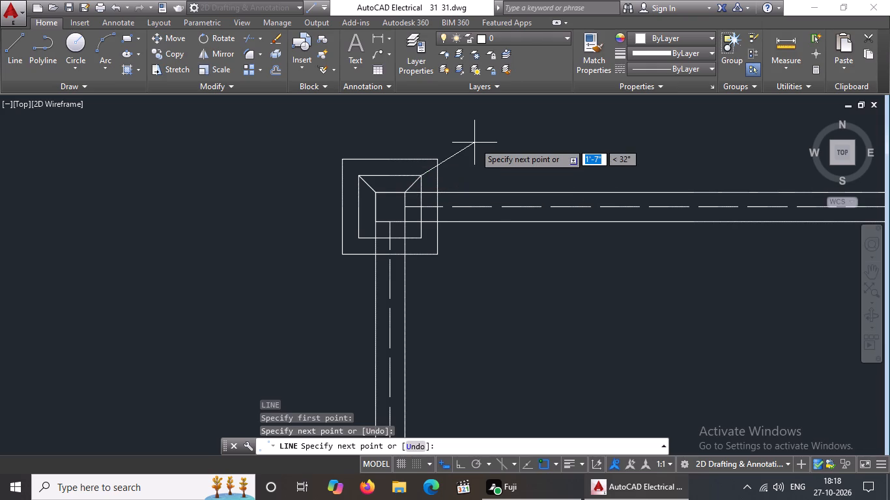
pyautogui.press('Return')
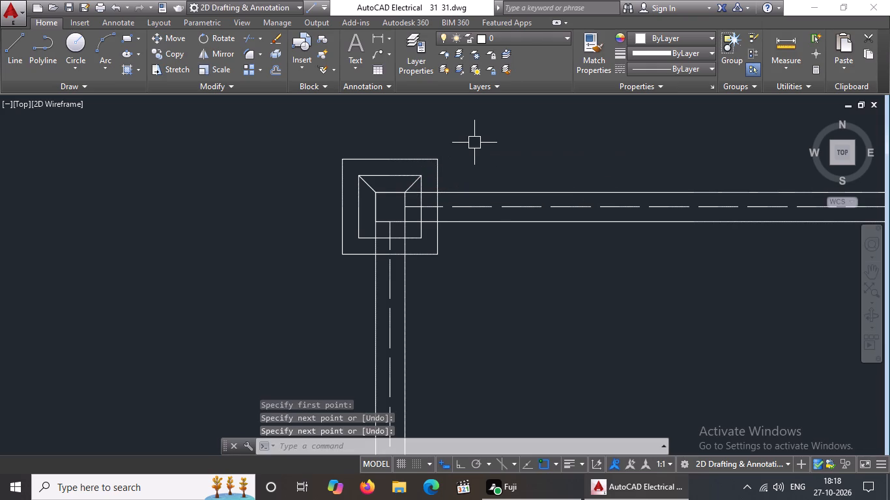
# Draw diagonal lines joining the top-left corner column's two bottom corners to the matching corners of its inner offset square.
pyautogui.press('l')
pyautogui.press('Return')
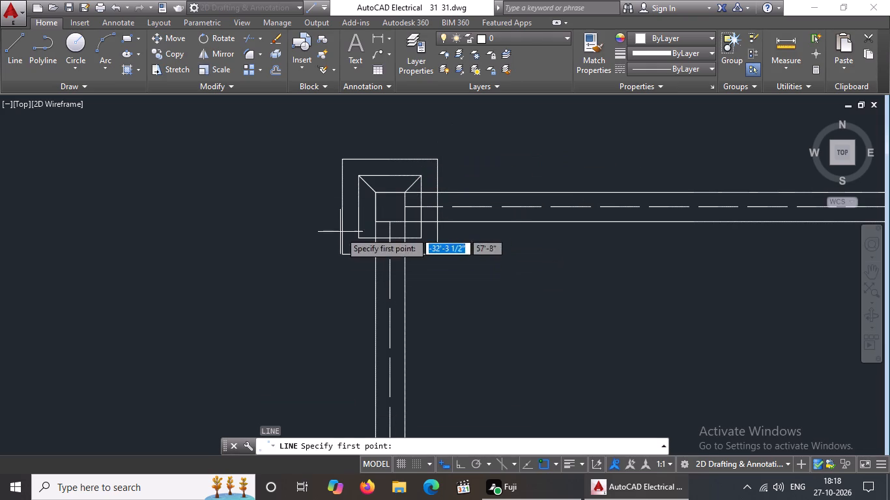
pyautogui.click(357, 238)
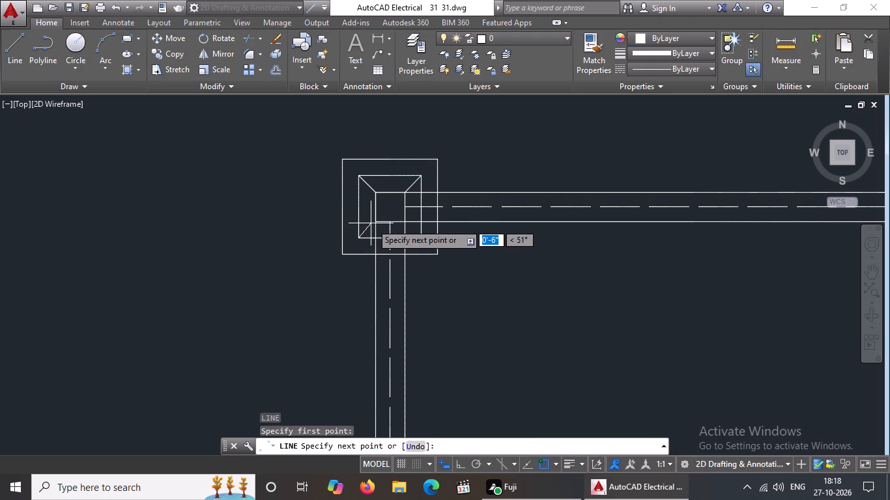
pyautogui.click(374, 221)
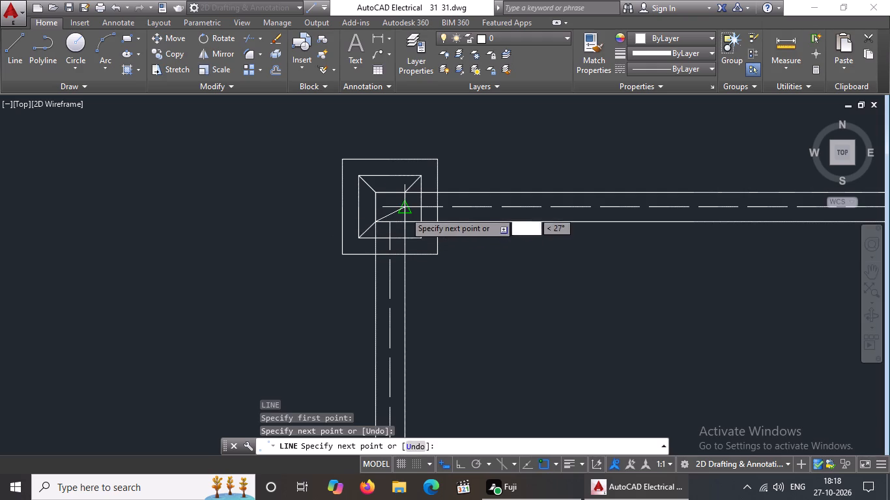
pyautogui.press('Escape')
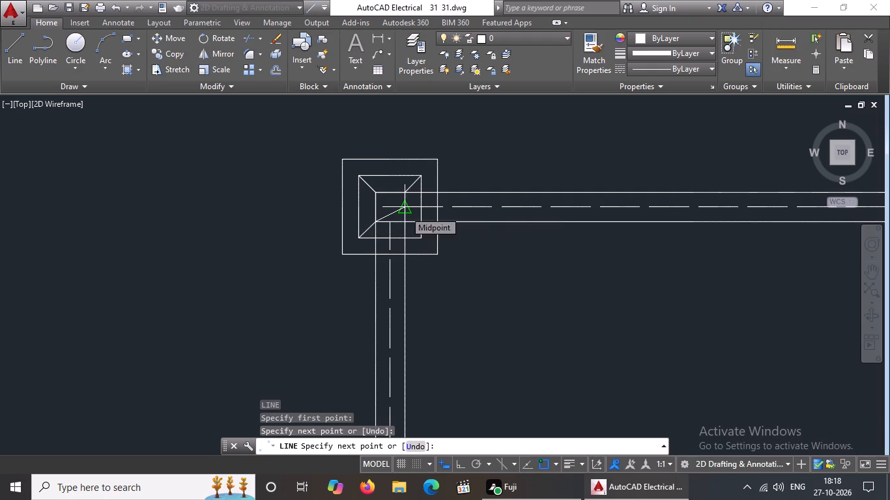
pyautogui.press('l')
pyautogui.press('Return')
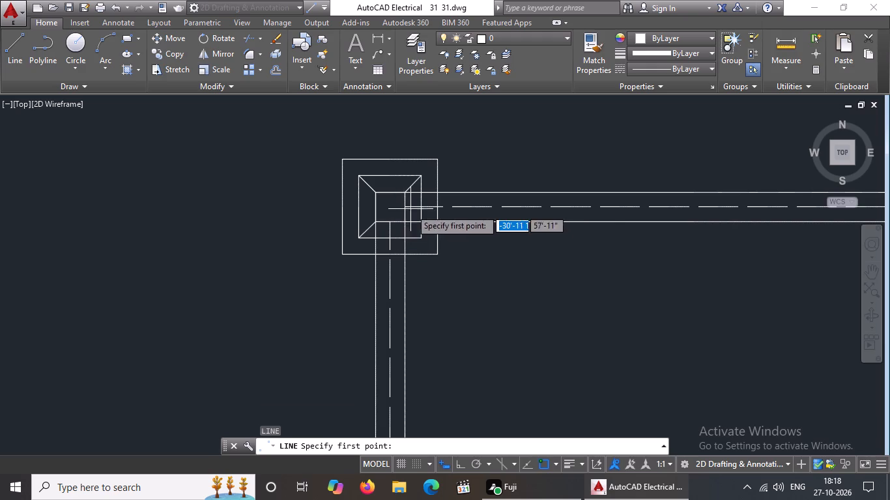
pyautogui.scroll(2, 436, 214)
pyautogui.click(352, 232)
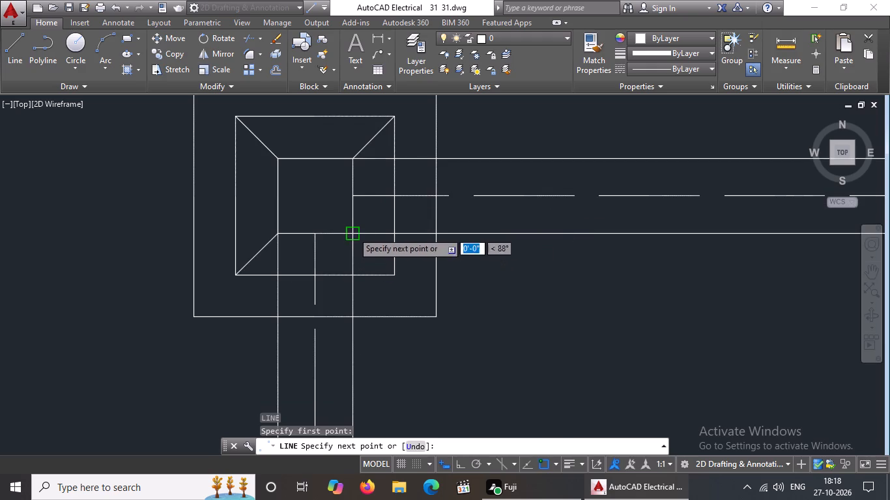
pyautogui.moveTo(393, 277); pyautogui.dragTo(397, 285)
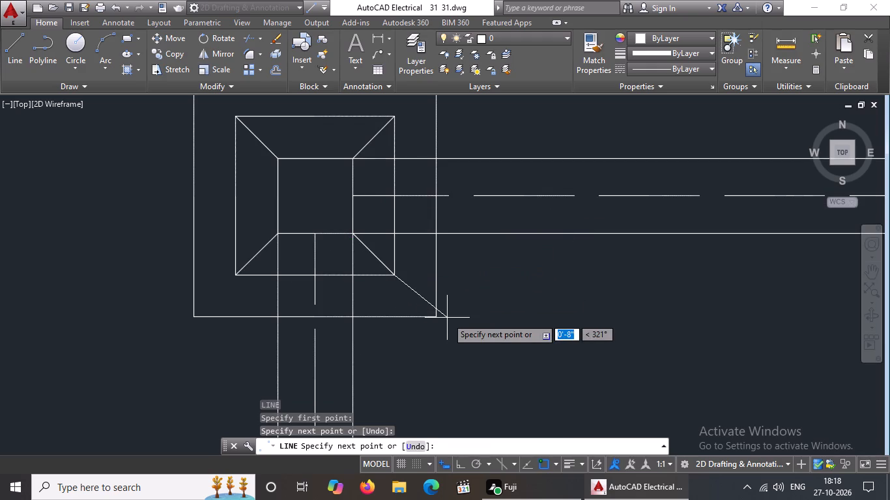
pyautogui.press('Escape')
pyautogui.press('`')
pyautogui.press('Escape')
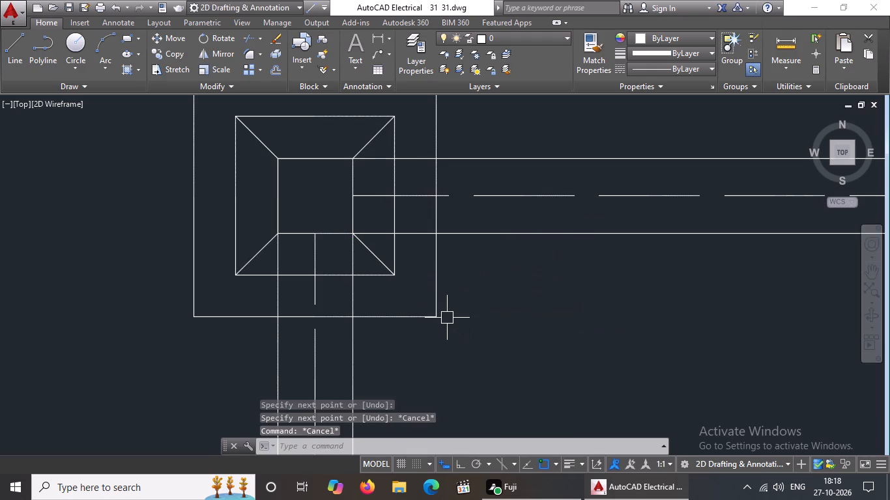
# Draw diagonal lines joining the second top-row column's two top corners to the matching corners of its inner offset square.
pyautogui.scroll(-4, 538, 293)
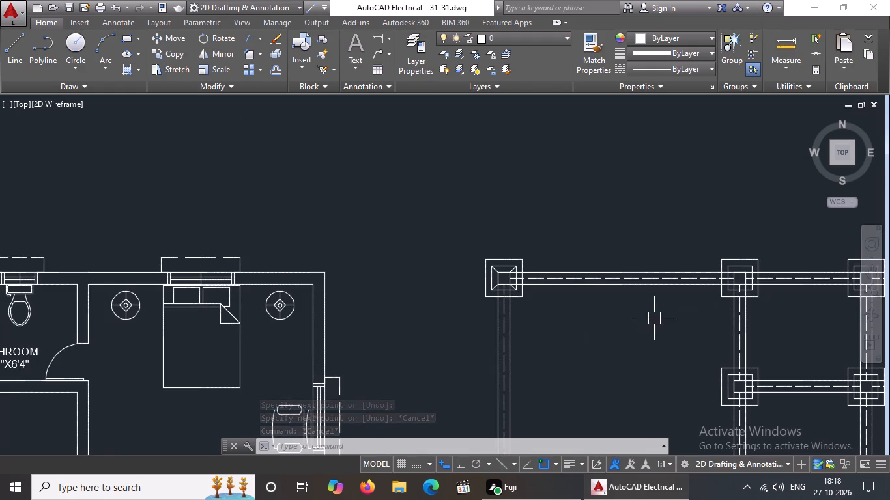
pyautogui.scroll(-2, 650, 318)
pyautogui.moveTo(676, 310); pyautogui.dragTo(564, 304, button='middle')
pyautogui.scroll(3, 593, 305)
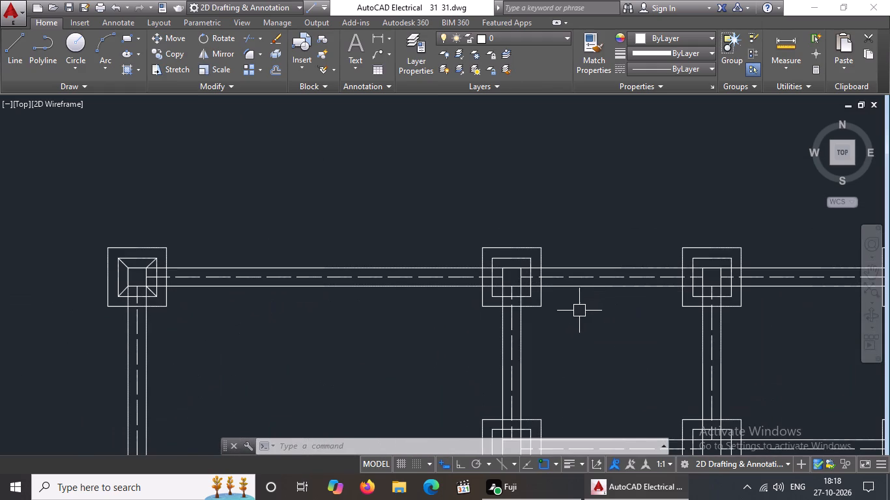
pyautogui.press('l')
pyautogui.press('Return')
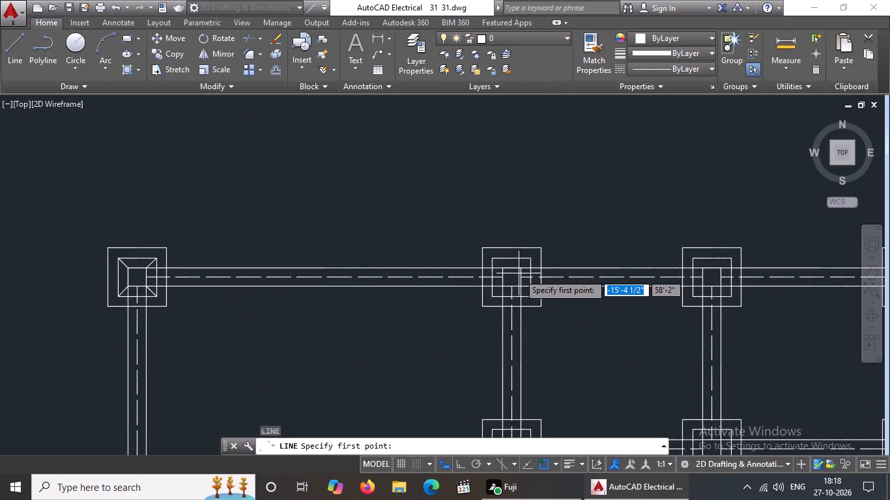
pyautogui.click(521, 270)
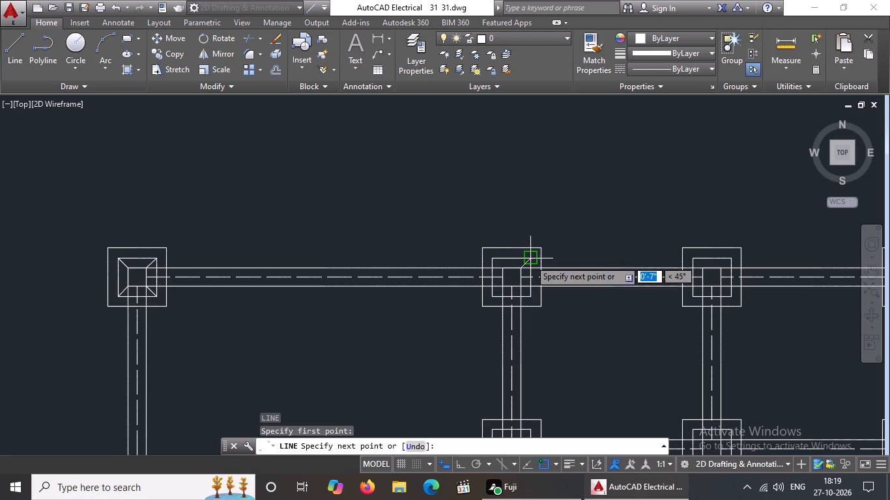
pyautogui.moveTo(530, 260); pyautogui.dragTo(538, 251)
pyautogui.press('Return')
pyautogui.press('l')
pyautogui.press('Return')
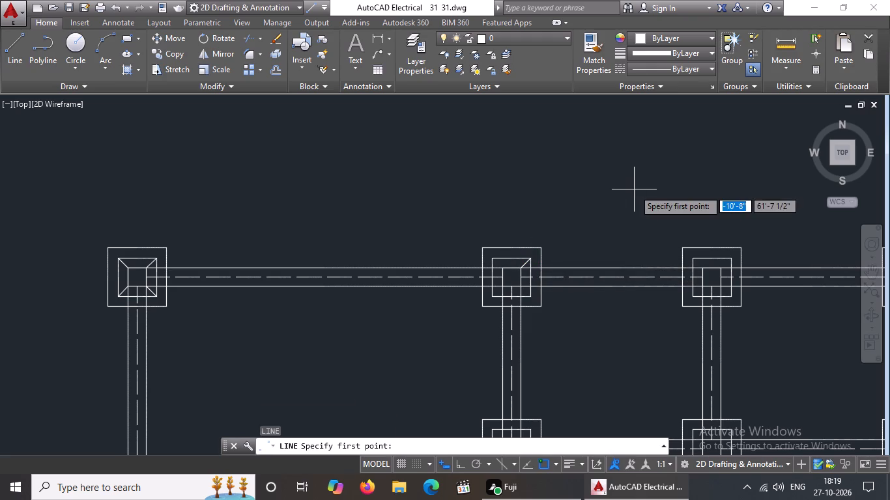
pyautogui.scroll(3, 488, 274)
pyautogui.click(501, 210)
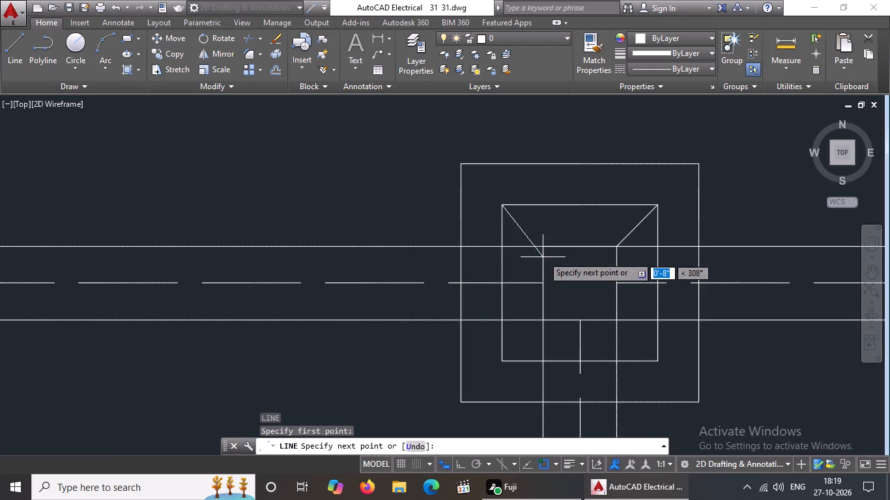
pyautogui.click(543, 248)
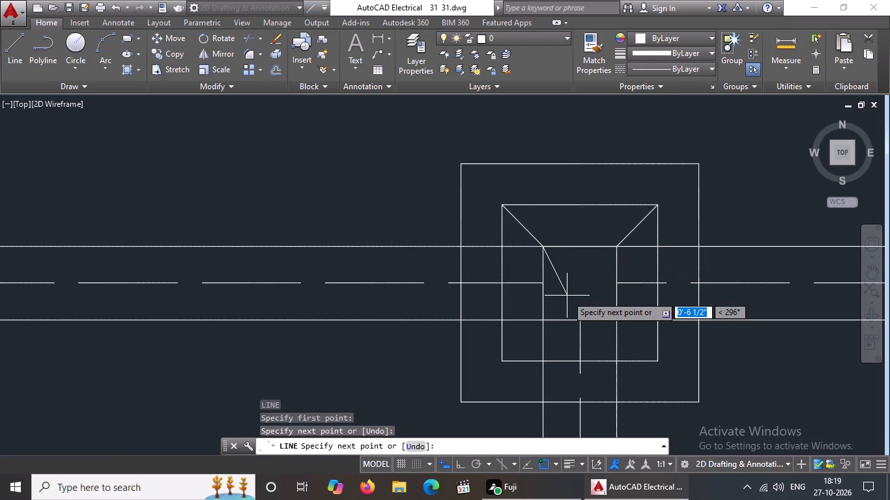
pyautogui.press('Return')
# Draw diagonal lines joining the second top-row column's two bottom corners to the matching corners of its inner offset square.
pyautogui.press('l')
pyautogui.press('Return')
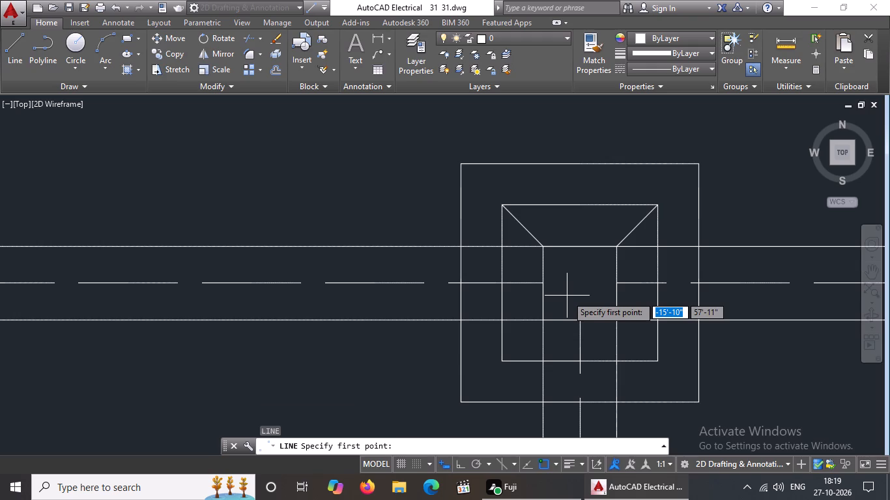
pyautogui.click(502, 362)
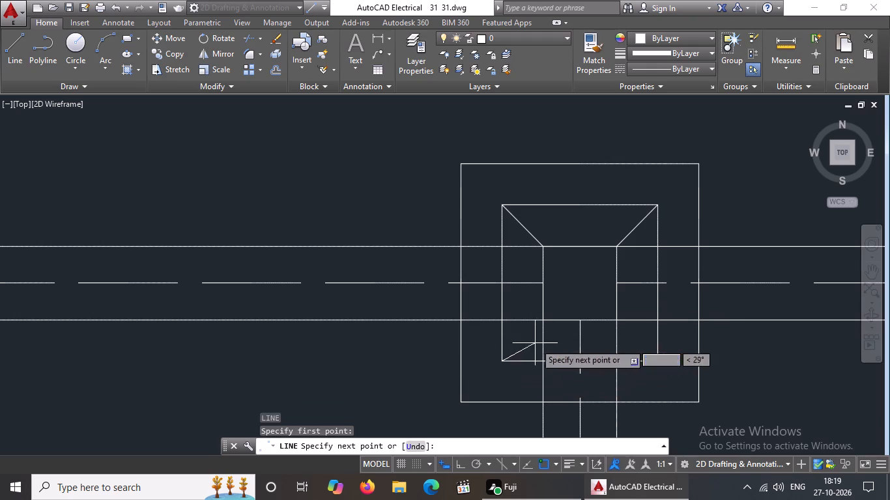
pyautogui.moveTo(543, 322); pyautogui.dragTo(549, 314)
pyautogui.press('Return')
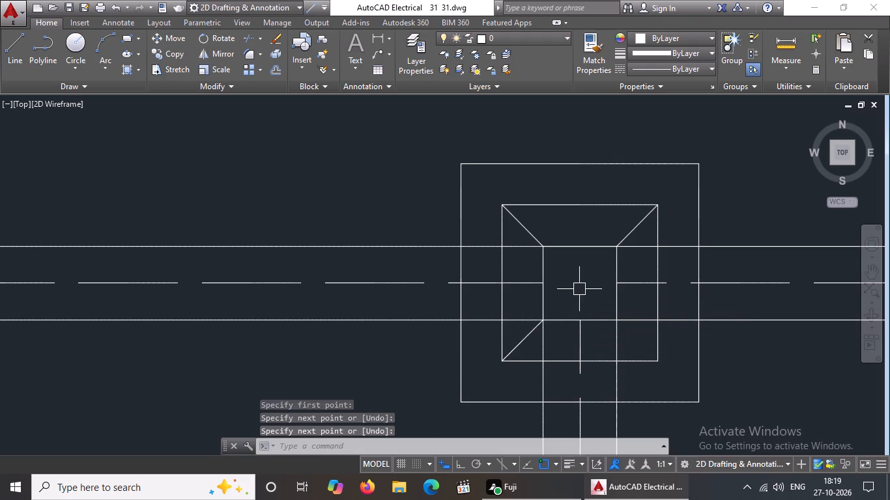
pyautogui.press('l')
pyautogui.press('Return')
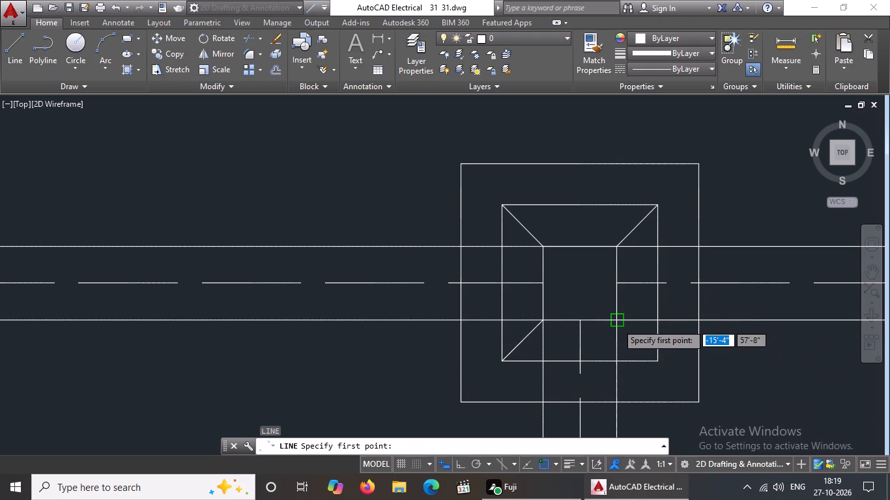
pyautogui.click(617, 324)
pyautogui.click(659, 359)
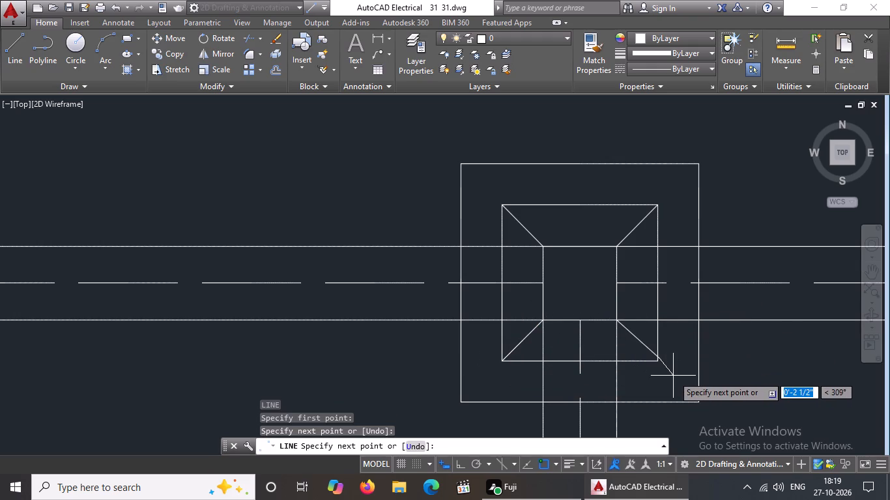
pyautogui.hotkey('ctrl', 'z')
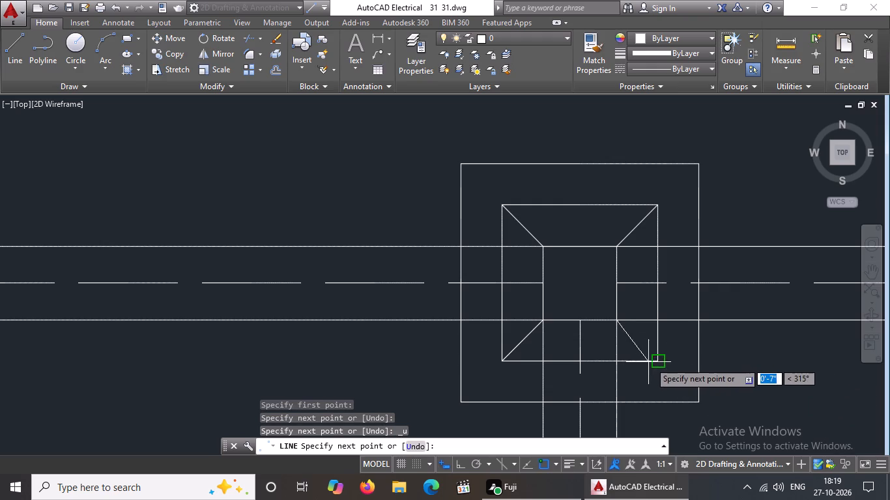
pyautogui.click(659, 361)
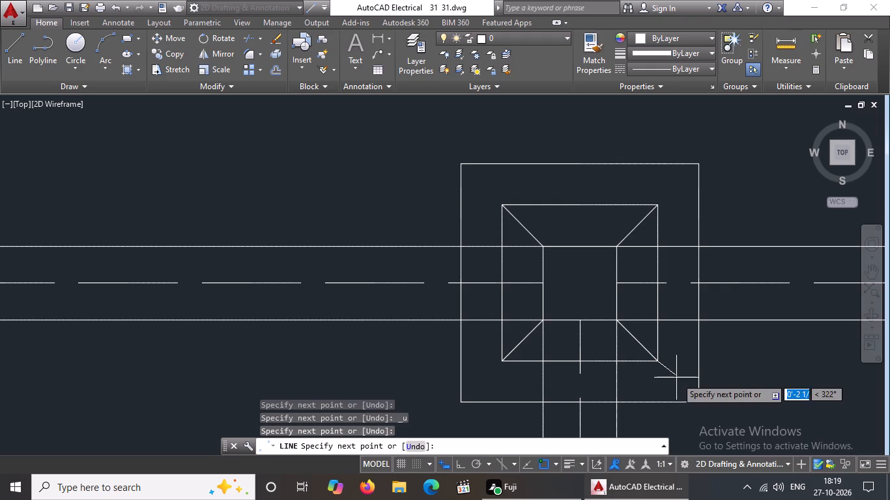
pyautogui.press('Escape')
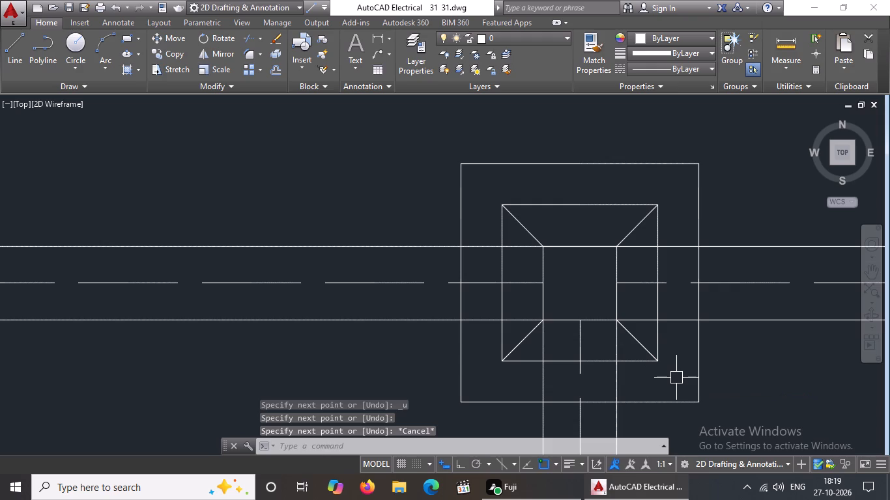
# Draw diagonal lines joining the third top-row column's two top corners to the matching corners of its inner offset square.
pyautogui.scroll(-4, 643, 323)
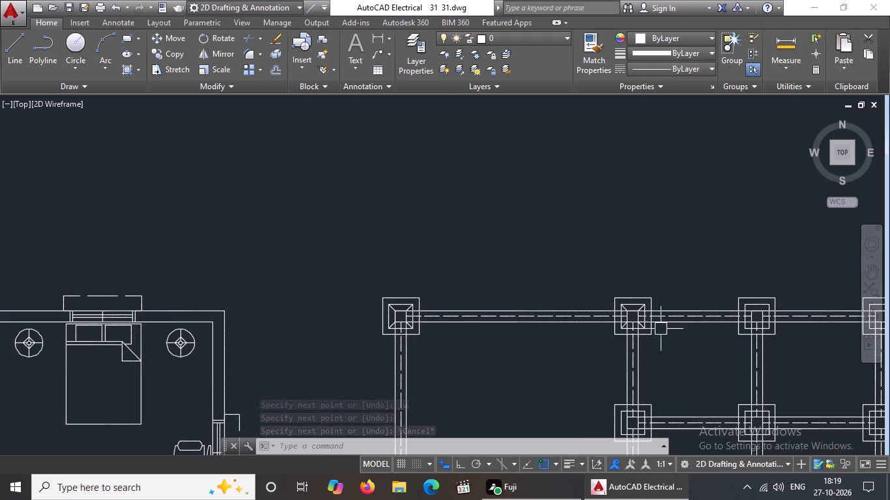
pyautogui.moveTo(480, 308); pyautogui.dragTo(428, 315, button='middle')
pyautogui.scroll(3, 763, 356)
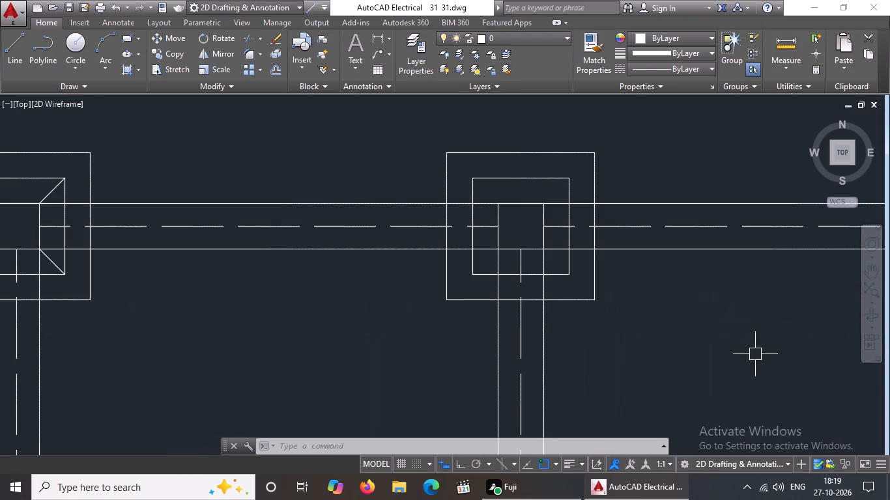
pyautogui.press('Escape')
pyautogui.press('l')
pyautogui.press('Return')
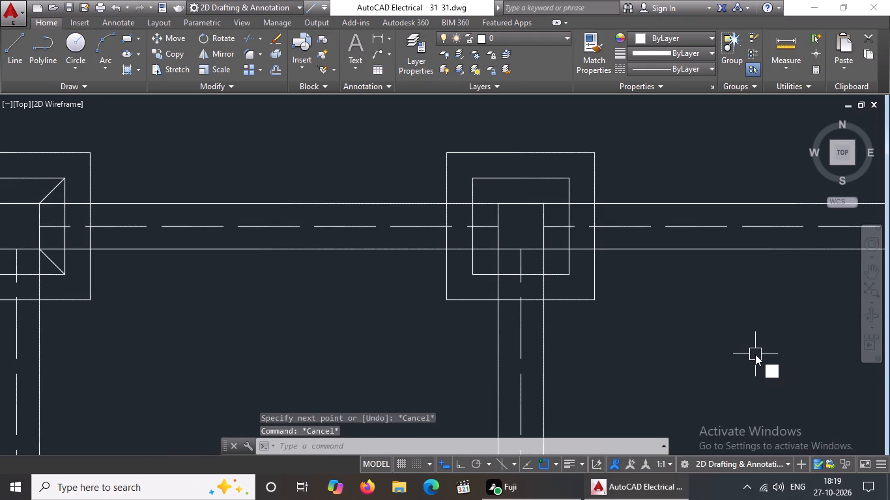
pyautogui.click(543, 202)
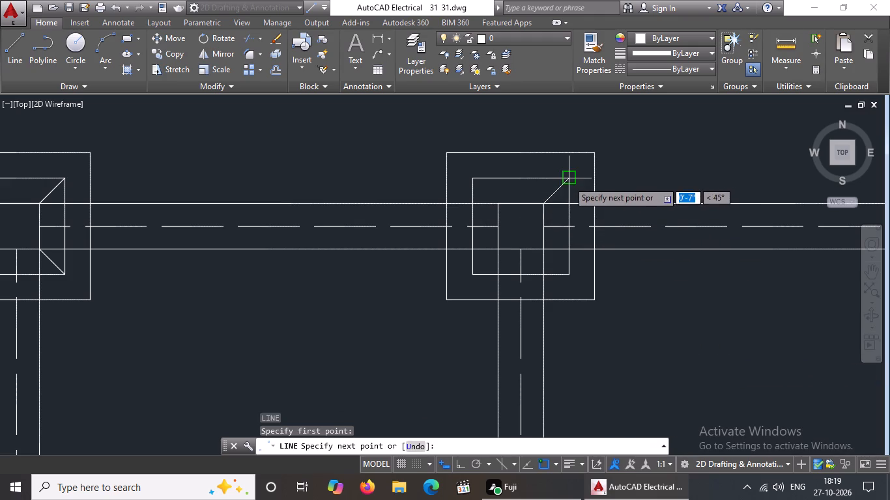
pyautogui.click(569, 181)
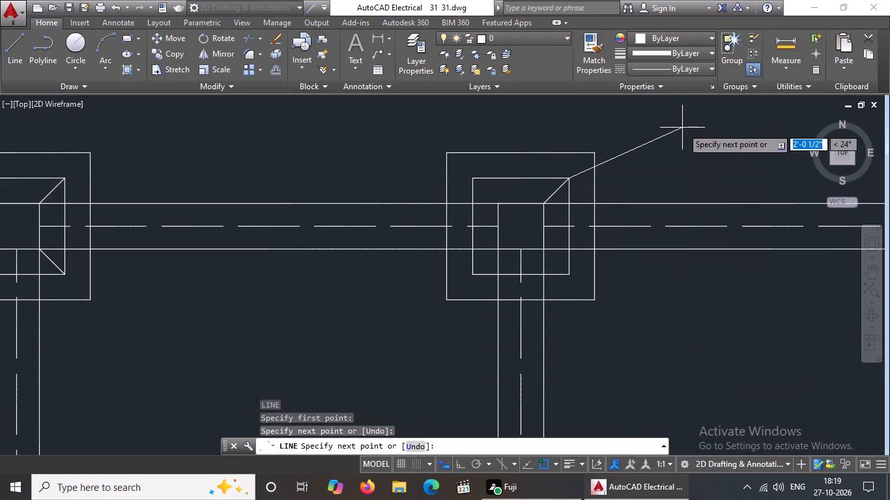
pyautogui.press('Escape')
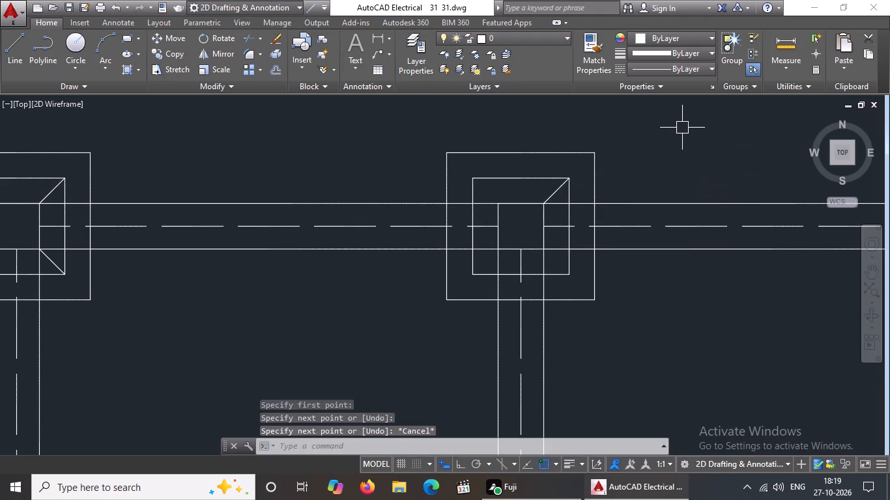
pyautogui.press('l')
pyautogui.press('Return')
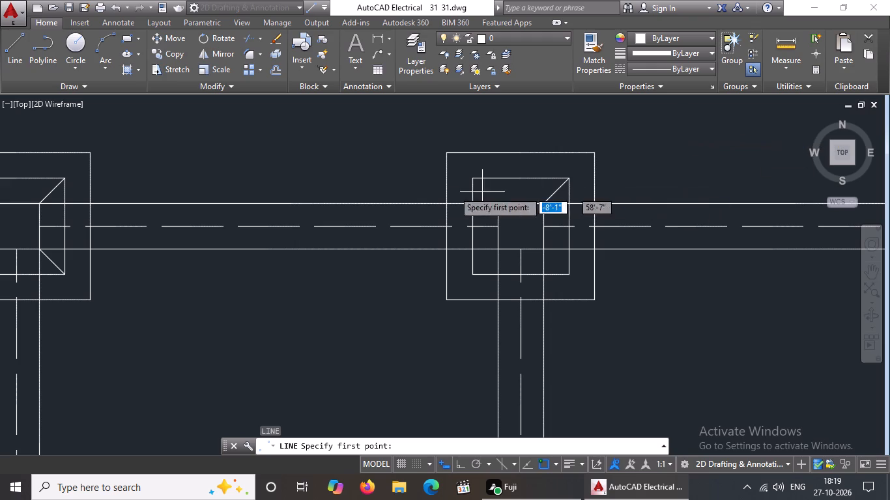
pyautogui.click(472, 181)
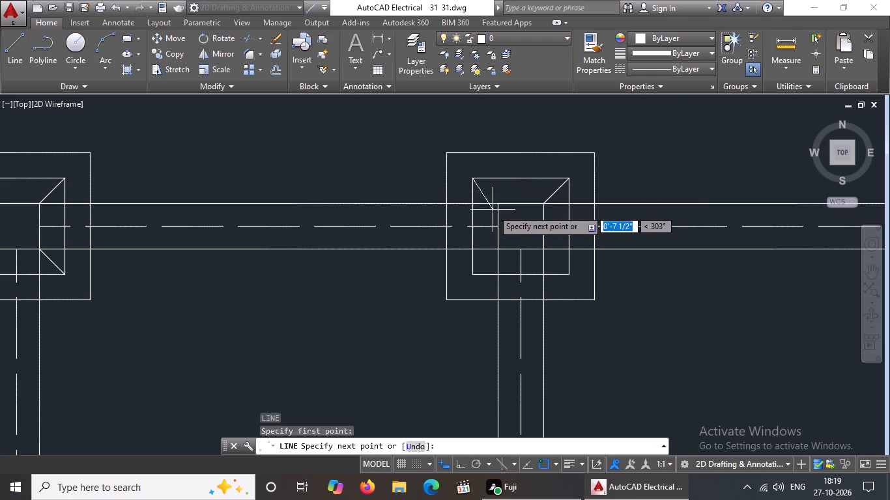
pyautogui.moveTo(500, 204); pyautogui.dragTo(501, 218)
pyautogui.press('Return')
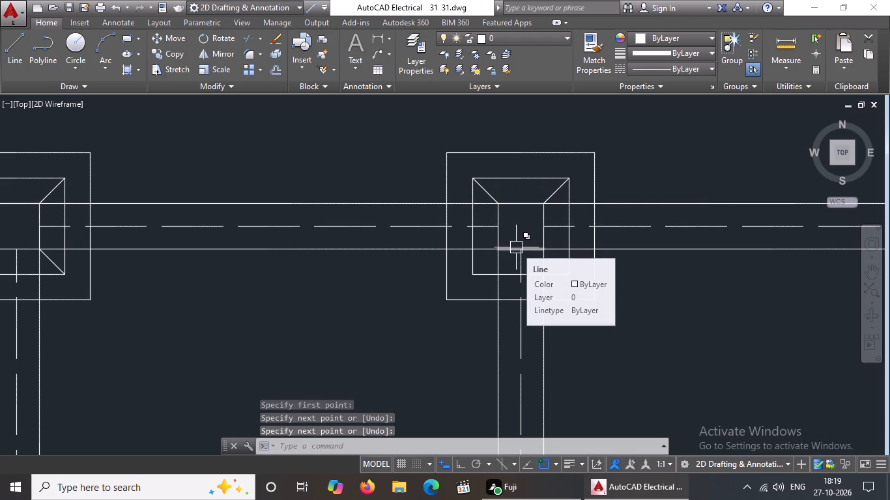
# Draw a diagonal line joining the third top-row column's bottom-left corner to the matching corner of its inner offset square.
pyautogui.press('l')
pyautogui.press('Return')
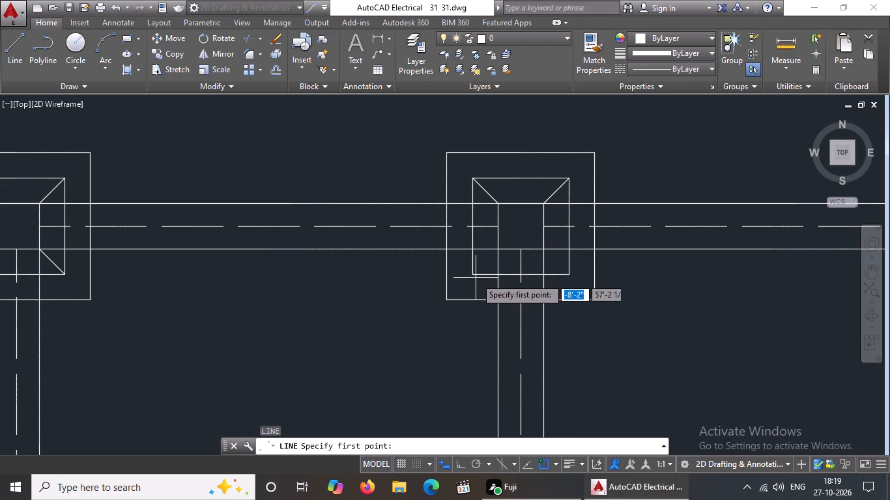
pyautogui.click(472, 274)
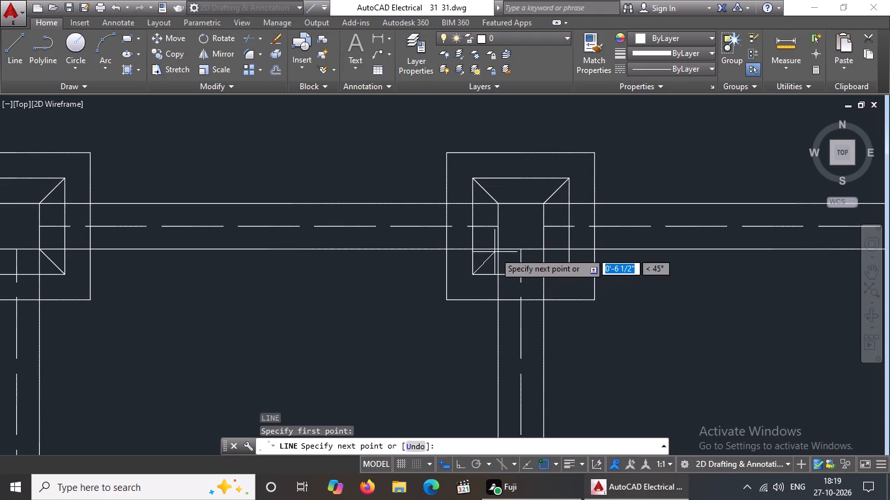
pyautogui.moveTo(498, 249); pyautogui.dragTo(505, 242)
pyautogui.press('Return')
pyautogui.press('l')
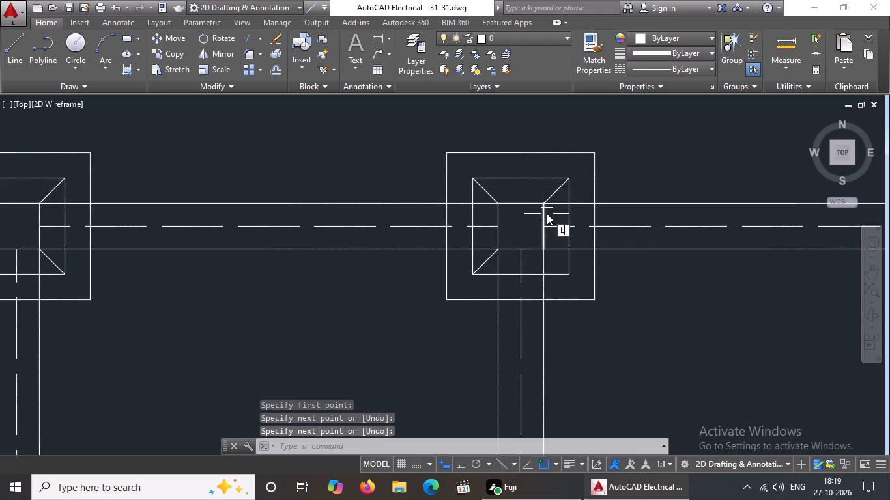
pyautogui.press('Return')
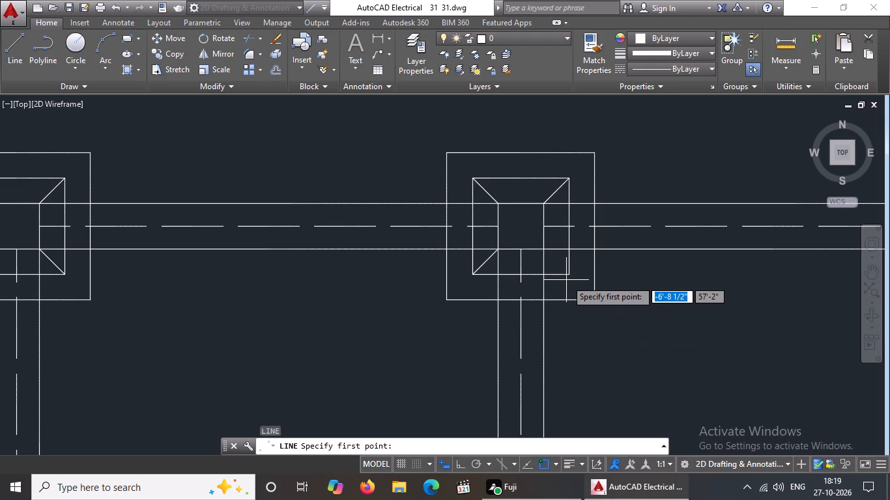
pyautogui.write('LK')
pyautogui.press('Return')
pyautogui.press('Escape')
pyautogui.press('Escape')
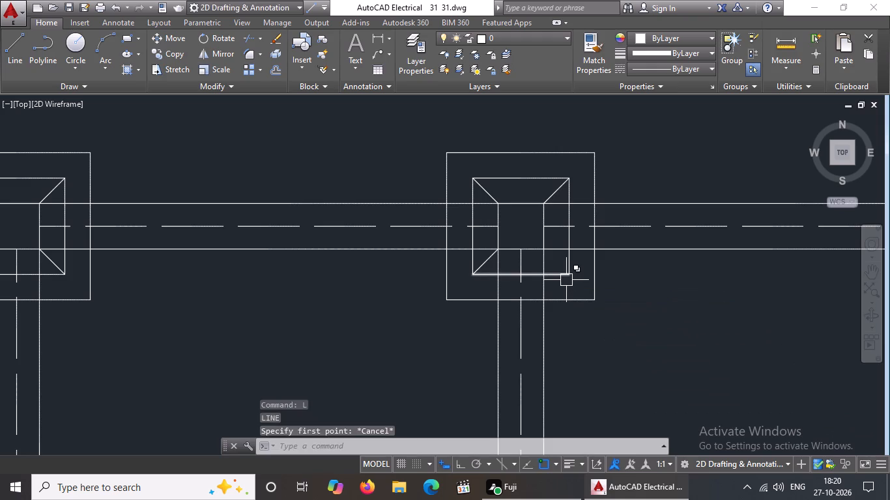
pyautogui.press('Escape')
# Draw a diagonal line joining the third top-row column's bottom-right corner to the matching corner of its inner offset square.
pyautogui.press('l')
pyautogui.press('Return')
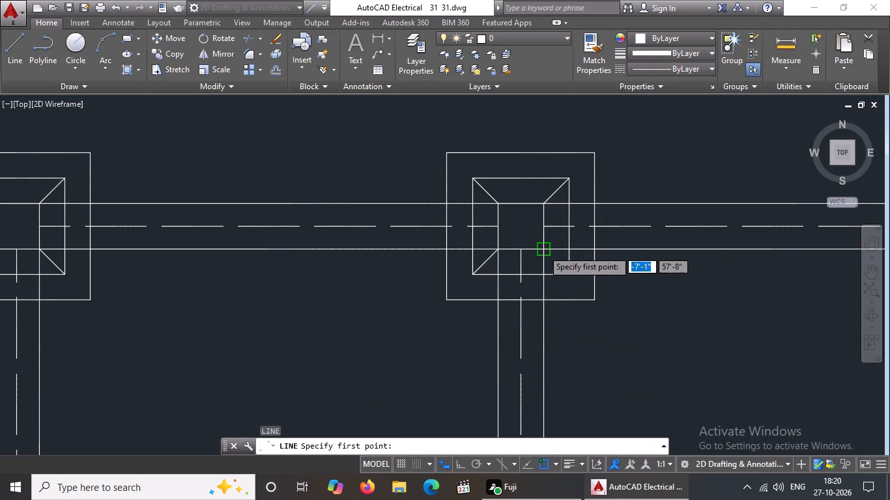
pyautogui.moveTo(541, 247); pyautogui.dragTo(545, 253)
pyautogui.moveTo(567, 275); pyautogui.dragTo(570, 283)
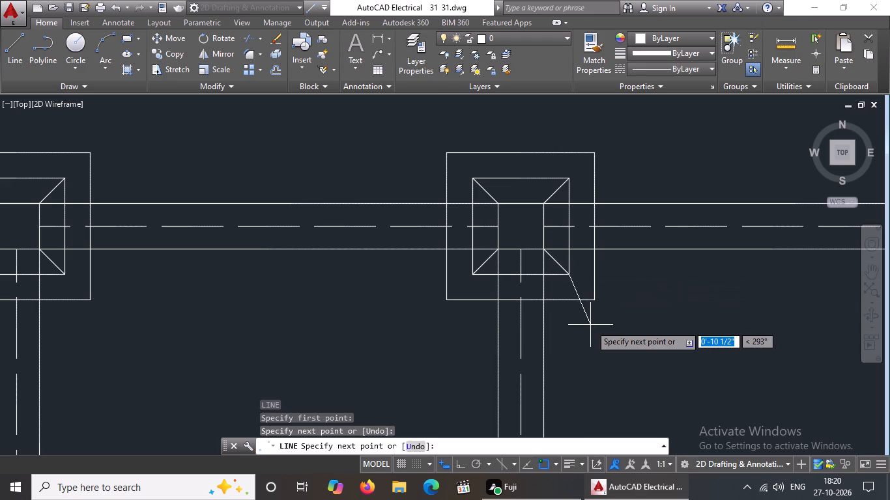
pyautogui.press('Escape')
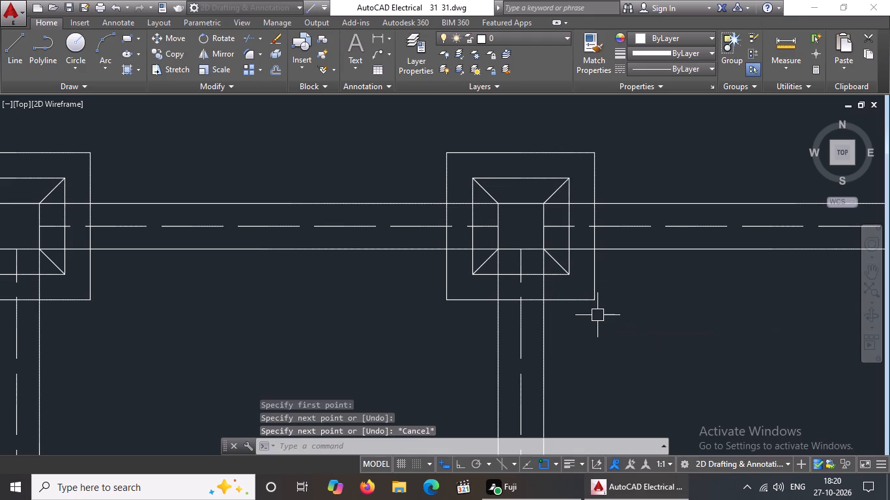
# Draw diagonal lines joining the fourth top-row column's two top corners to the matching corners of its inner offset square.
pyautogui.scroll(-2, 596, 315)
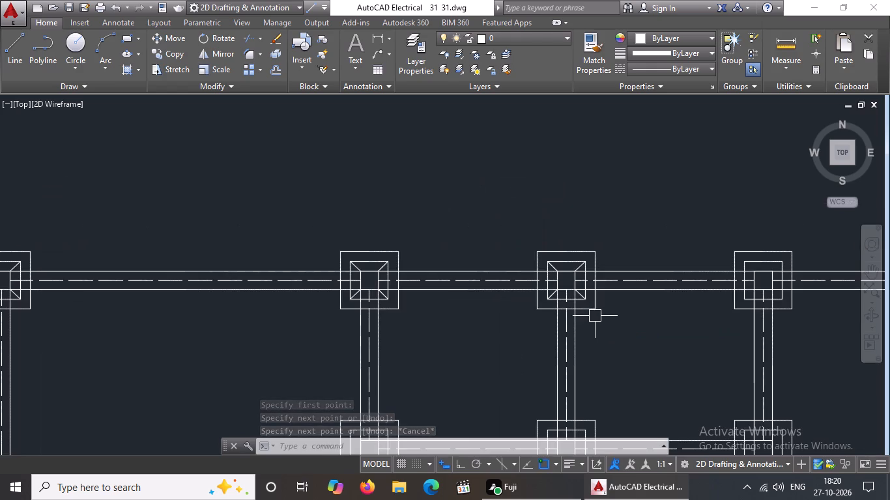
pyautogui.moveTo(612, 310); pyautogui.dragTo(489, 340, button='middle')
pyautogui.press('Escape')
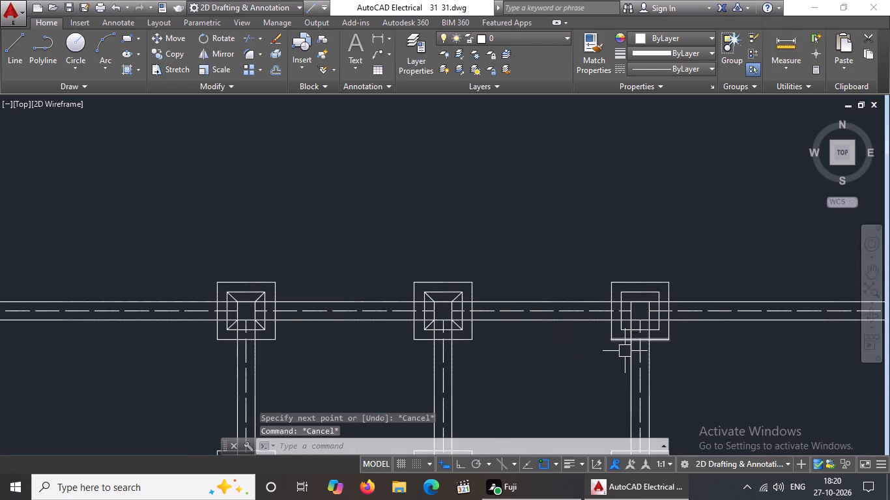
pyautogui.press('l')
pyautogui.press('Return')
pyautogui.scroll(2, 617, 348)
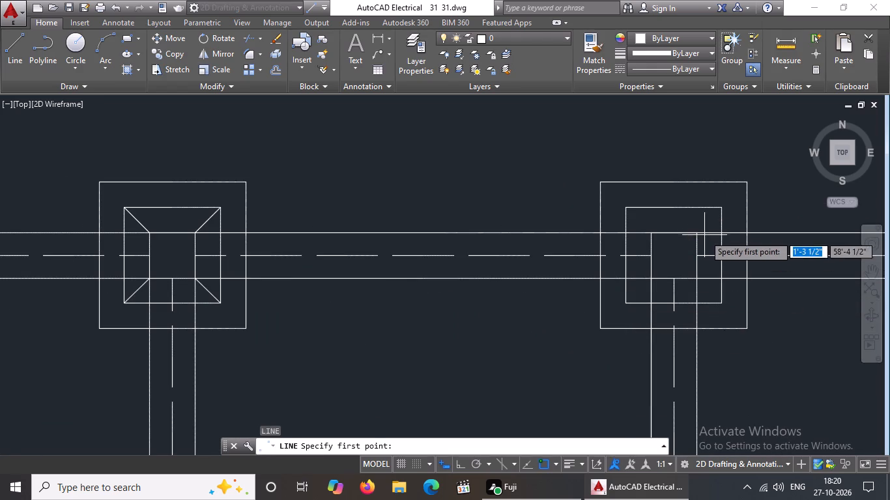
pyautogui.moveTo(696, 235); pyautogui.dragTo(696, 234)
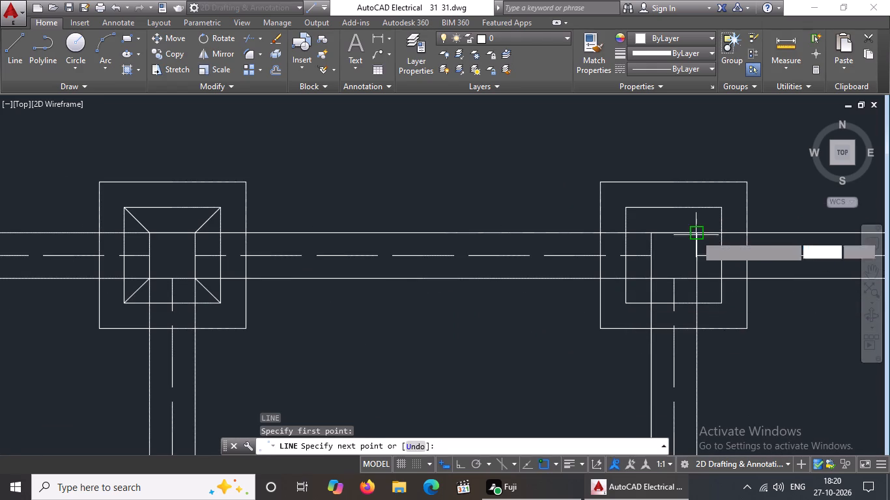
pyautogui.moveTo(696, 234); pyautogui.dragTo(699, 229)
pyautogui.moveTo(723, 211); pyautogui.dragTo(738, 199)
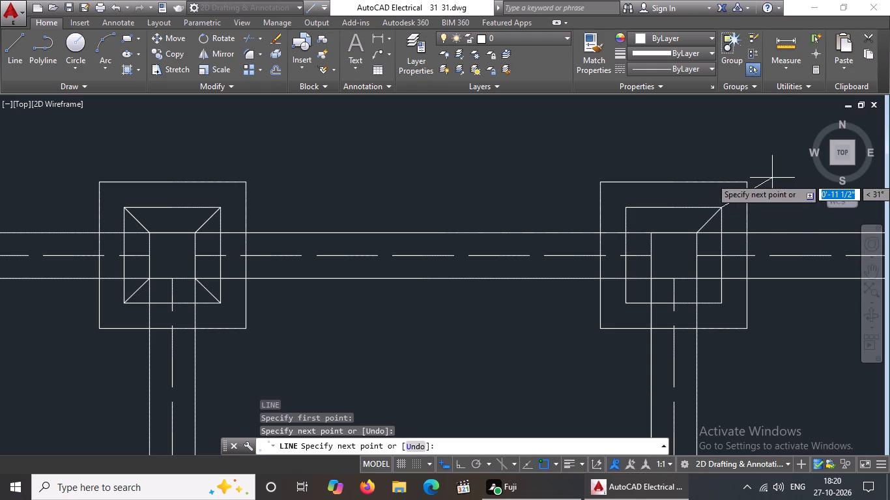
pyautogui.press('Return')
pyautogui.press('l')
pyautogui.press('Return')
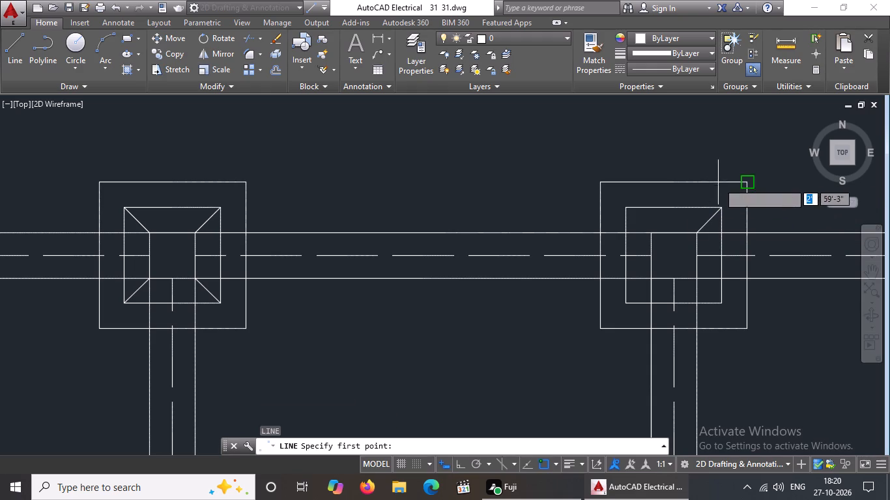
pyautogui.click(627, 210)
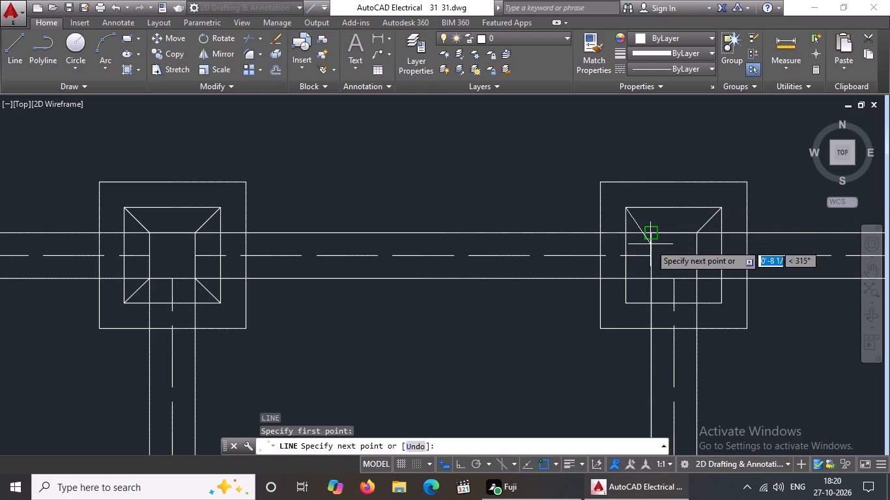
pyautogui.moveTo(651, 236); pyautogui.dragTo(655, 242)
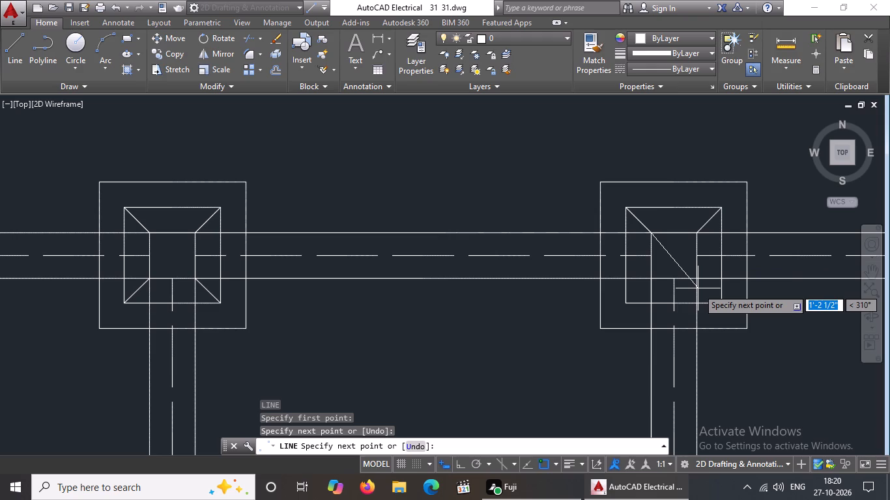
pyautogui.press('Return')
# Draw diagonal lines joining the fourth top-row column's two bottom corners to the matching corners of its inner offset square.
pyautogui.press('l')
pyautogui.press('Return')
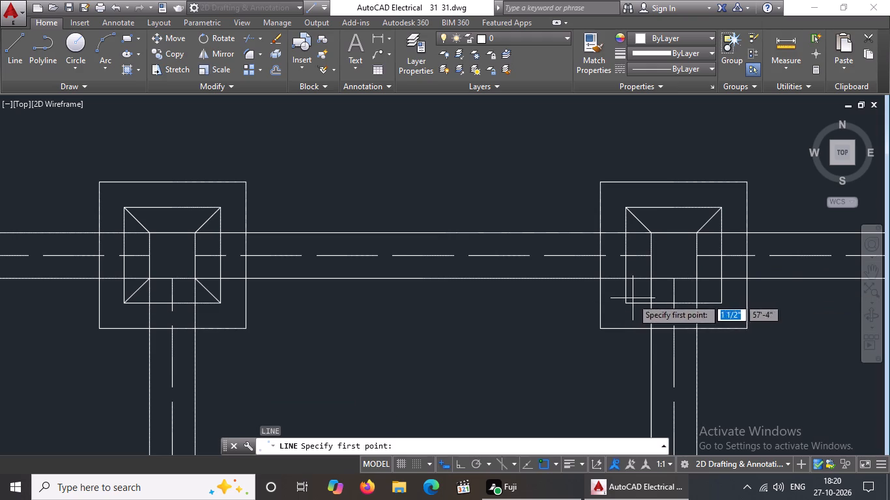
pyautogui.moveTo(629, 303); pyautogui.dragTo(637, 301)
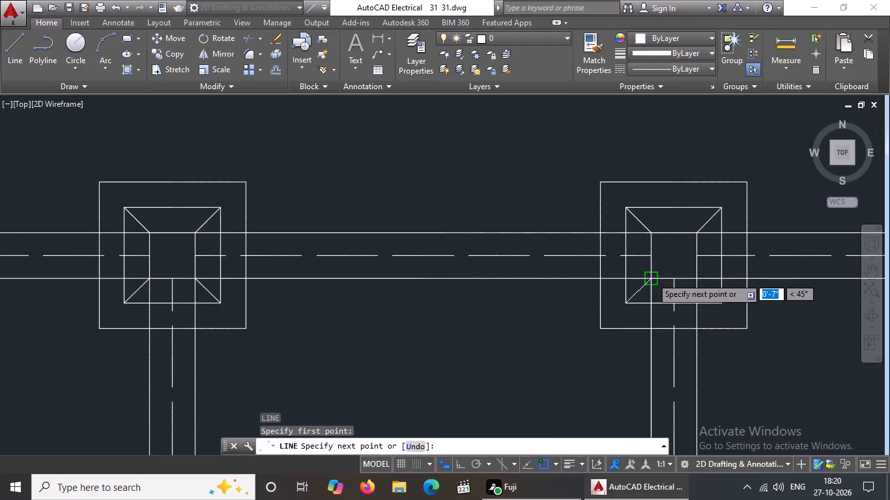
pyautogui.moveTo(652, 277); pyautogui.dragTo(676, 257)
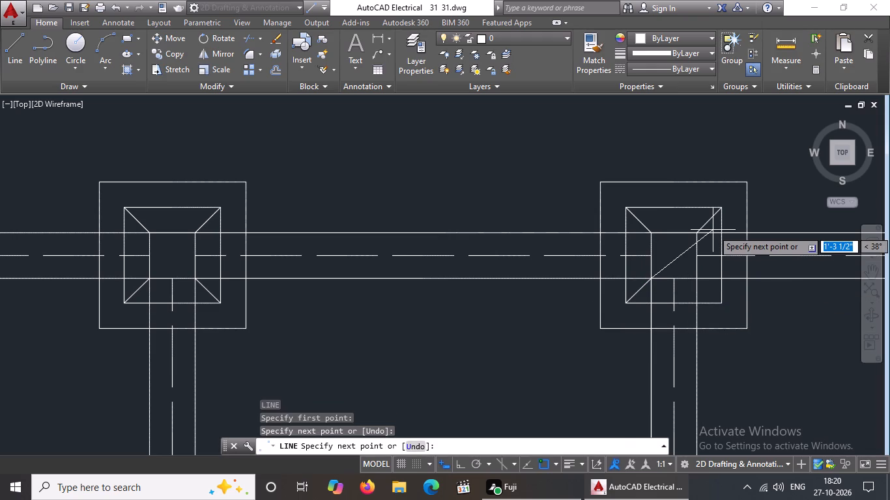
pyautogui.press('Return')
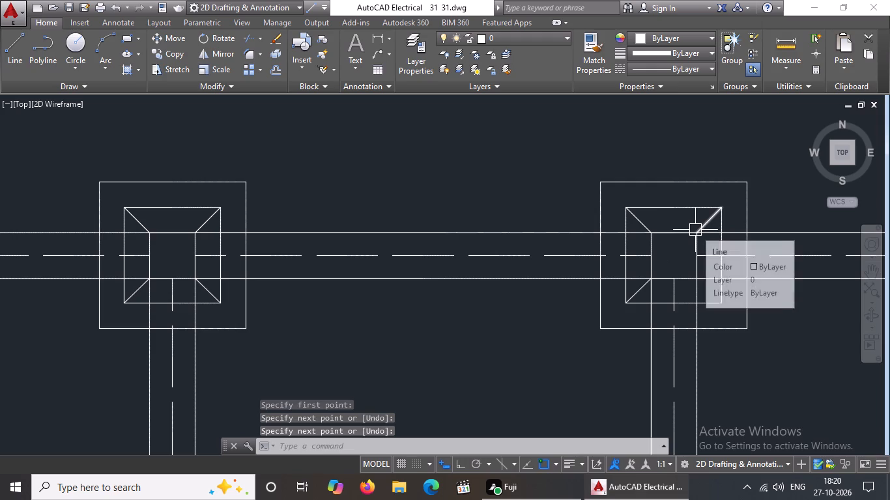
pyautogui.press('Escape')
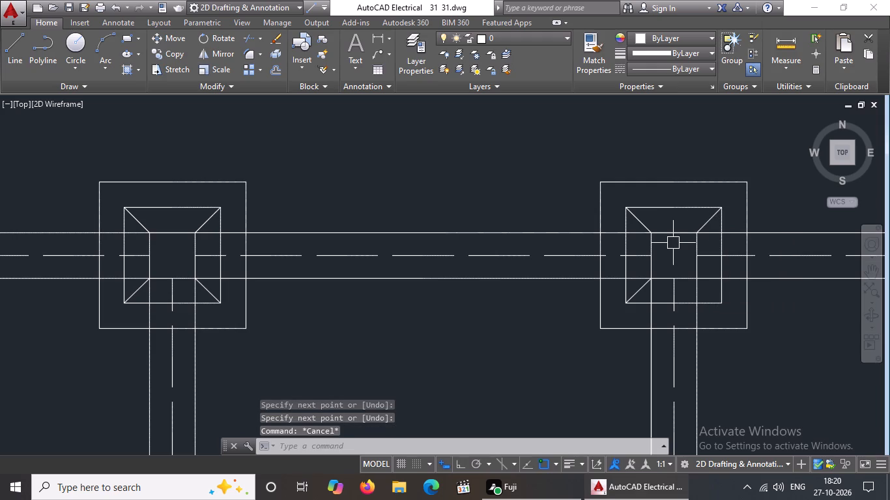
pyautogui.press('l')
pyautogui.press('Return')
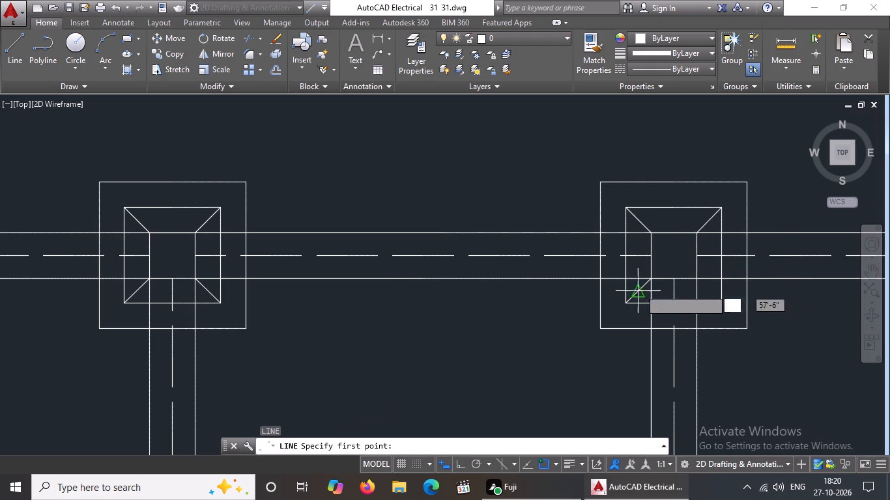
pyautogui.scroll(-2, 646, 287)
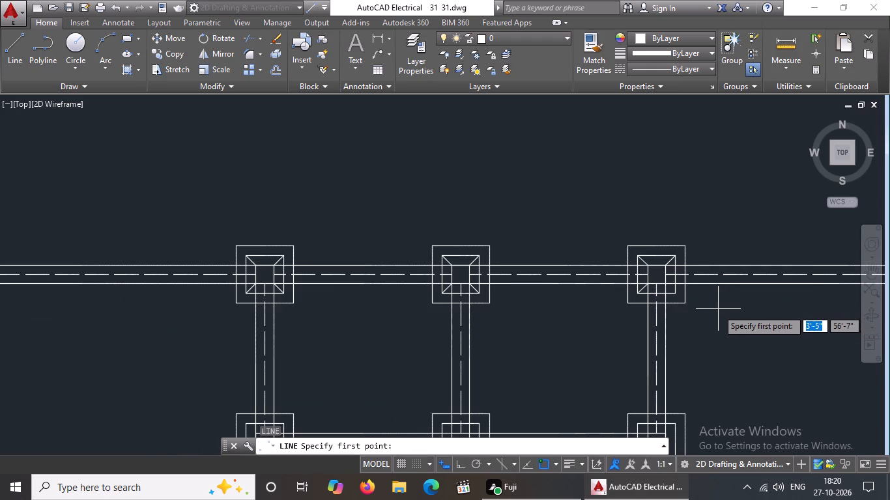
pyautogui.scroll(3, 684, 287)
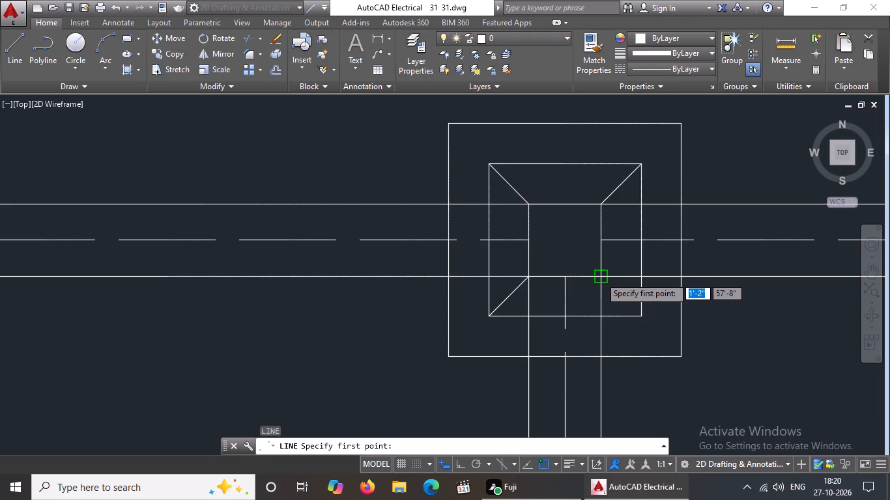
pyautogui.click(600, 277)
pyautogui.click(639, 316)
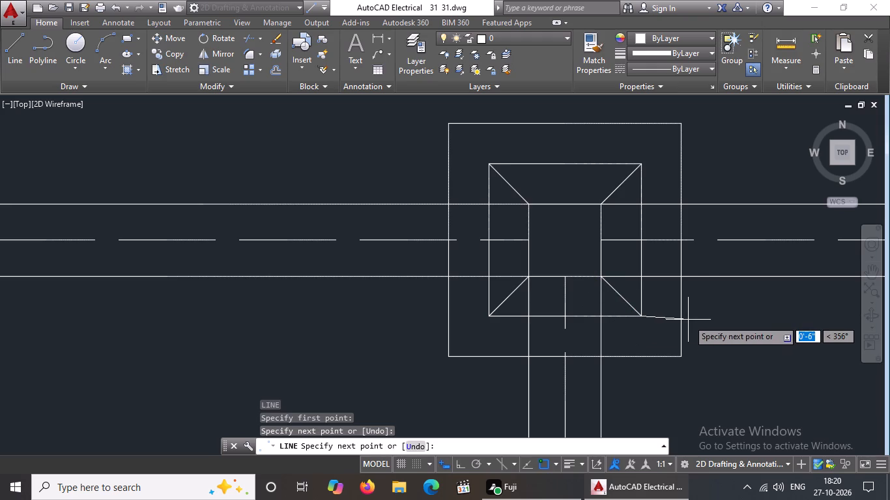
pyautogui.press('Return')
# Draw diagonal lines joining the fifth top-row column's two top corners to the matching corners of its inner offset square.
pyautogui.press('l')
pyautogui.press('Return')
pyautogui.scroll(-3, 685, 320)
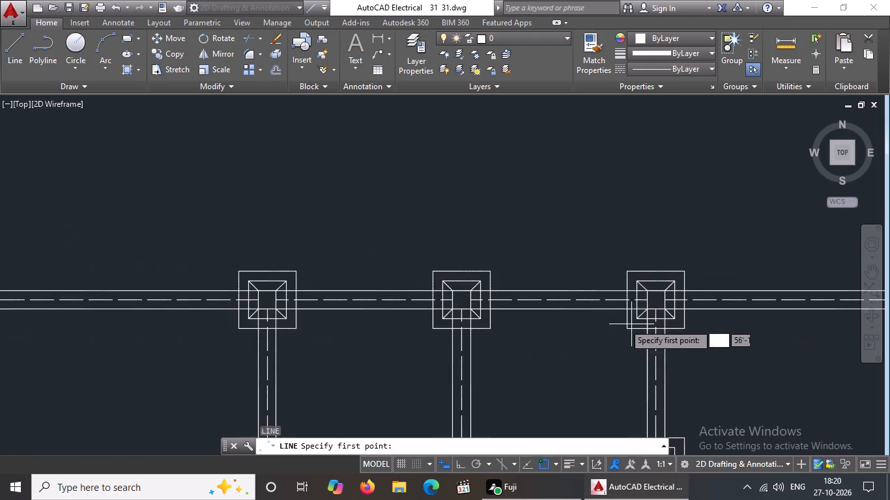
pyautogui.scroll(-2, 618, 324)
pyautogui.scroll(5, 775, 315)
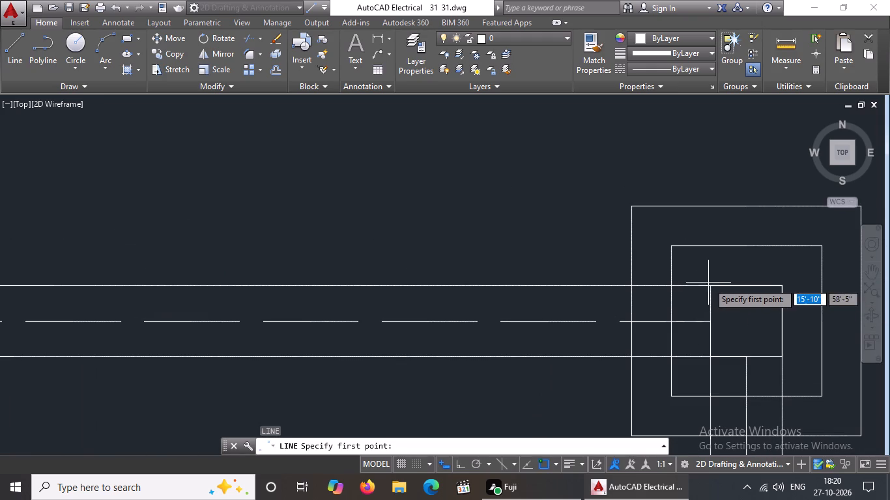
pyautogui.click(711, 286)
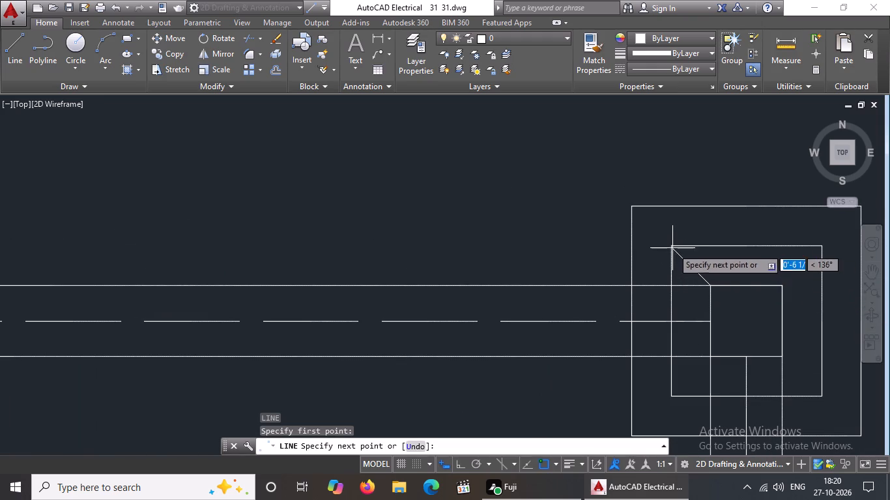
pyautogui.click(672, 248)
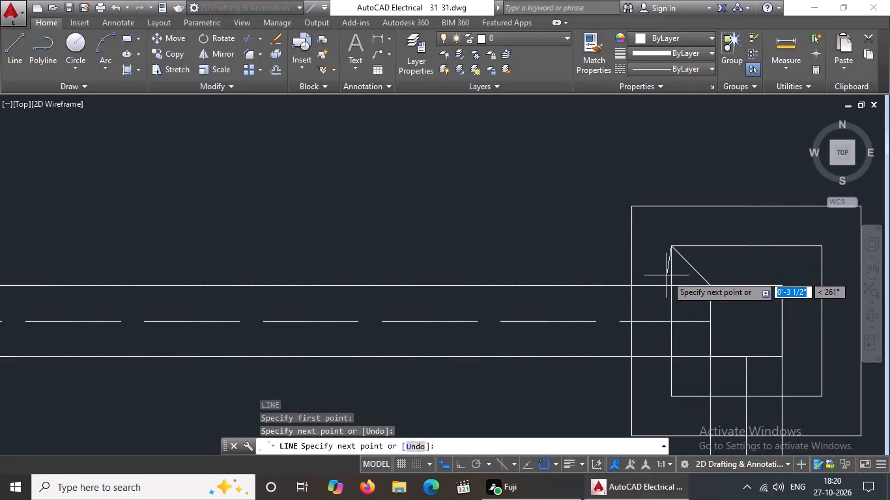
pyautogui.press('Escape')
pyautogui.scroll(-2, 656, 238)
pyautogui.scroll(-2, 743, 251)
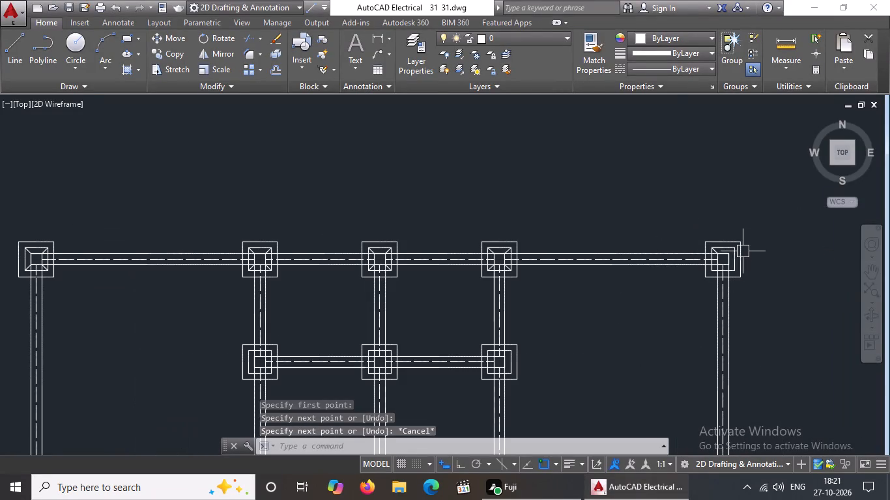
pyautogui.press('l')
pyautogui.press('Return')
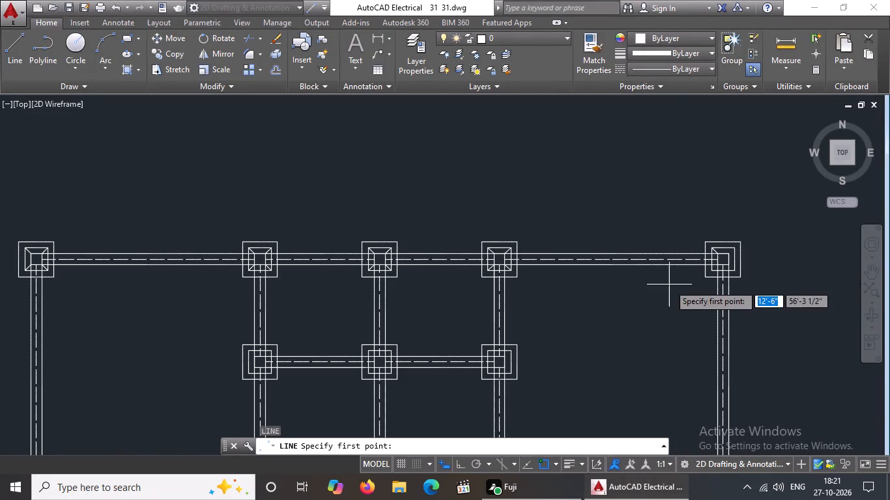
pyautogui.scroll(3, 669, 285)
pyautogui.scroll(-4, 723, 230)
pyautogui.scroll(3, 782, 213)
pyautogui.scroll(2, 597, 282)
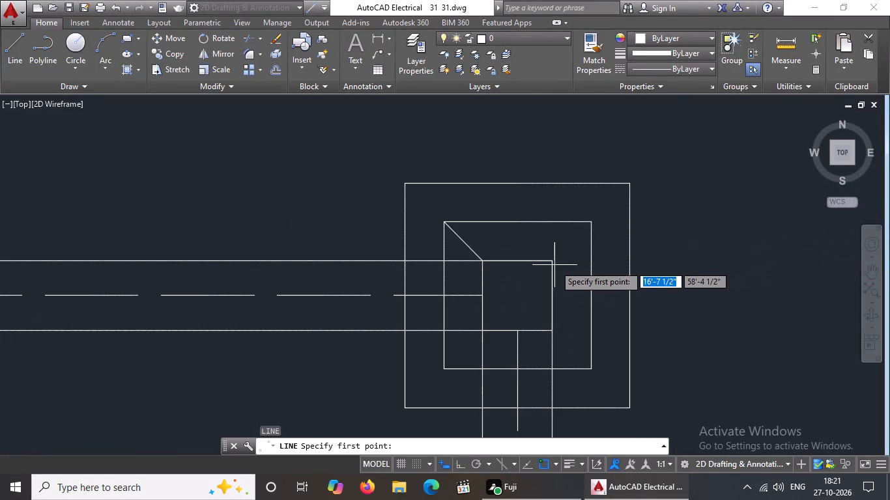
pyautogui.moveTo(552, 262); pyautogui.dragTo(562, 252)
pyautogui.moveTo(592, 223); pyautogui.dragTo(608, 213)
pyautogui.press('Return')
# Draw diagonal lines joining the fifth top-row column's two bottom corners to the matching corners of its inner offset square.
pyautogui.press('l')
pyautogui.press('Return')
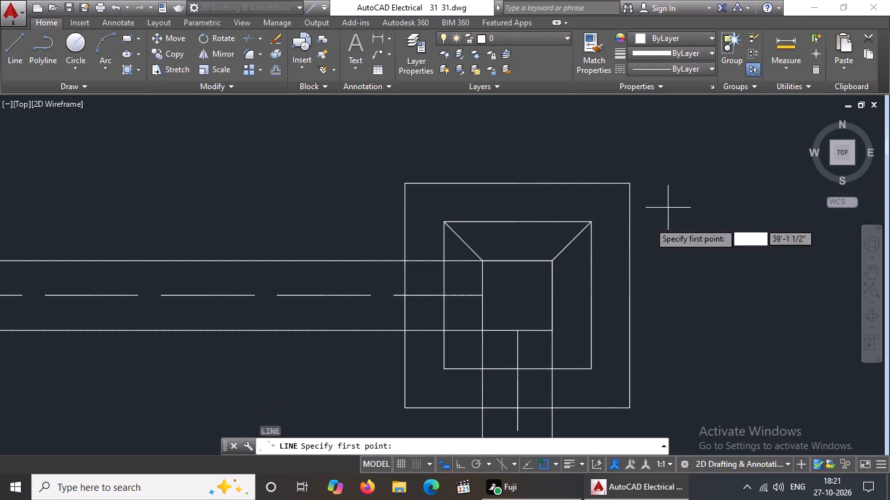
pyautogui.moveTo(446, 367); pyautogui.dragTo(451, 361)
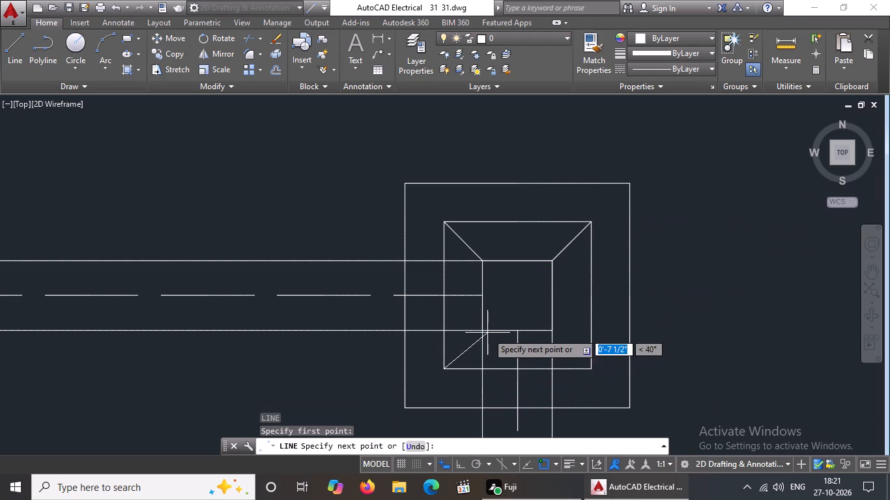
pyautogui.moveTo(481, 331); pyautogui.dragTo(488, 322)
pyautogui.press('Return')
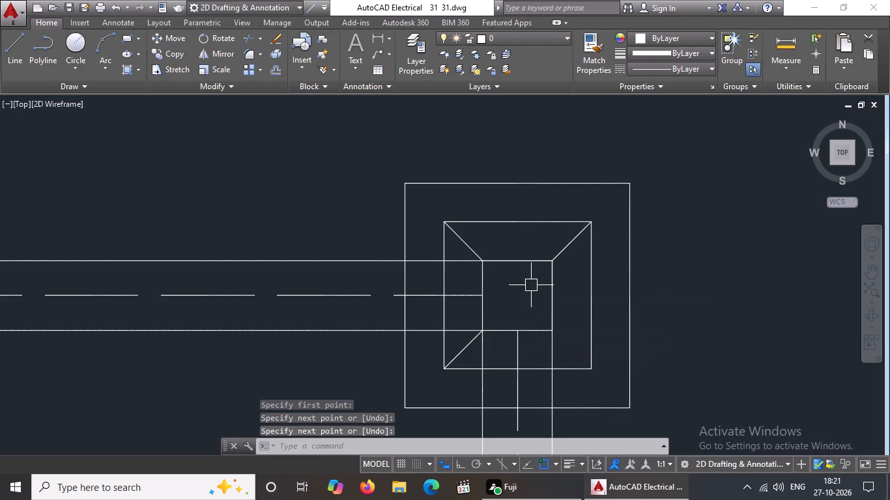
pyautogui.press('l')
pyautogui.press('Return')
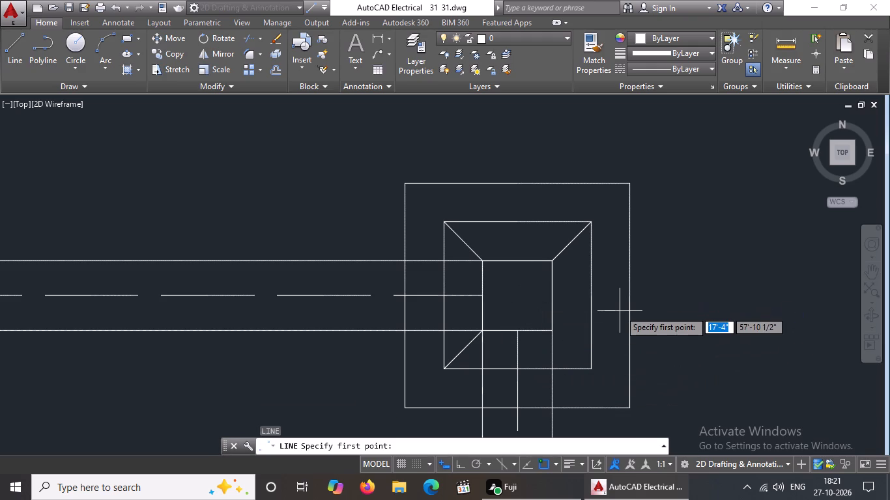
pyautogui.click(552, 330)
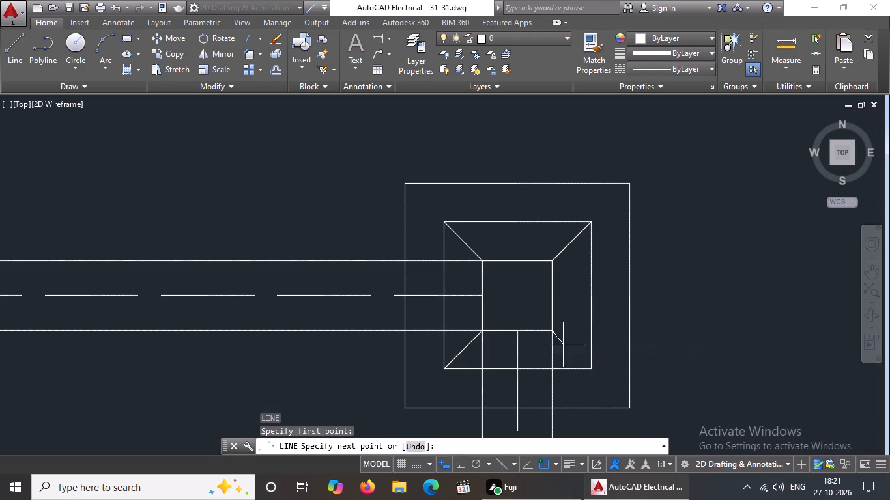
pyautogui.moveTo(587, 370); pyautogui.dragTo(612, 373)
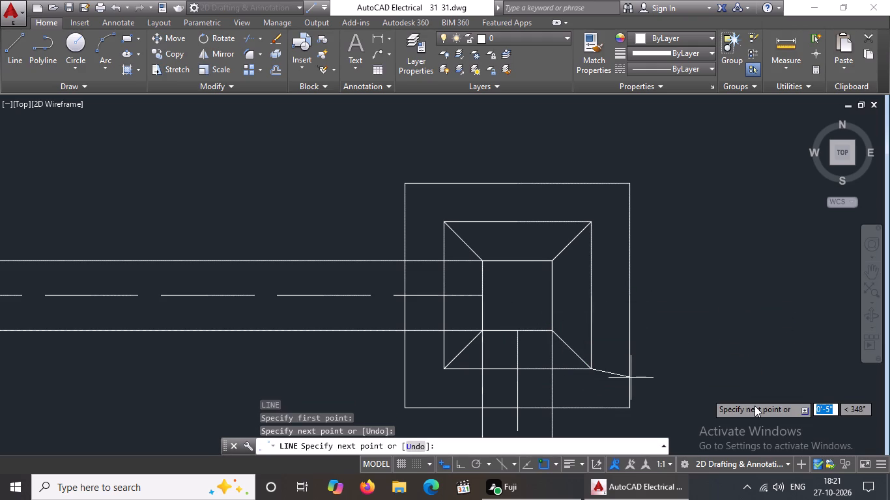
pyautogui.press('Return')
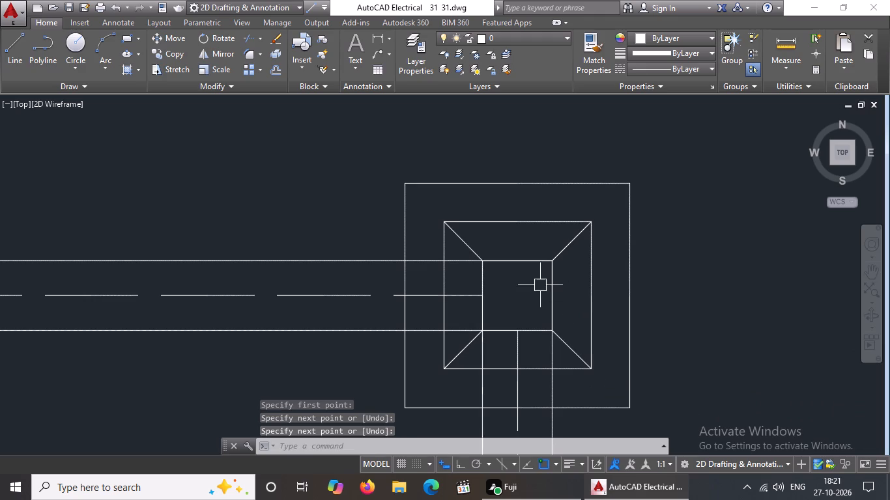
# Draw diagonal lines joining the first second-row column's two top corners to the matching corners of its inner offset square.
pyautogui.scroll(-4, 540, 283)
pyautogui.scroll(2, 254, 258)
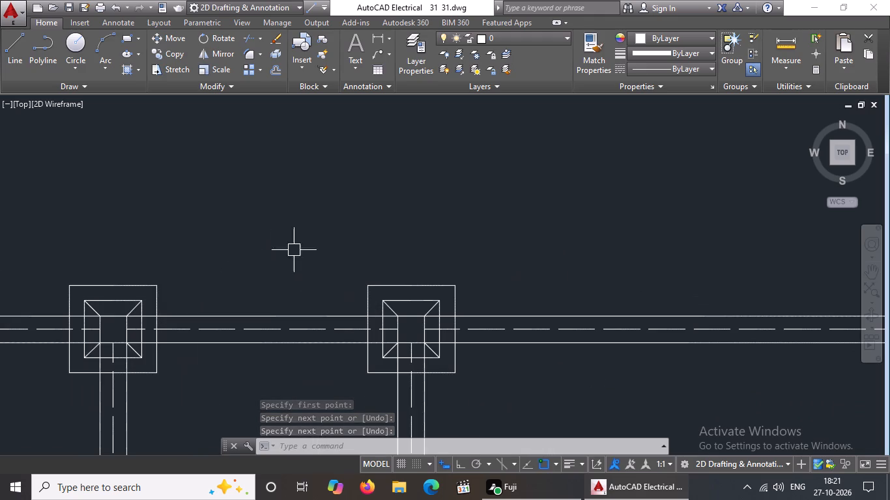
pyautogui.scroll(-2, 558, 251)
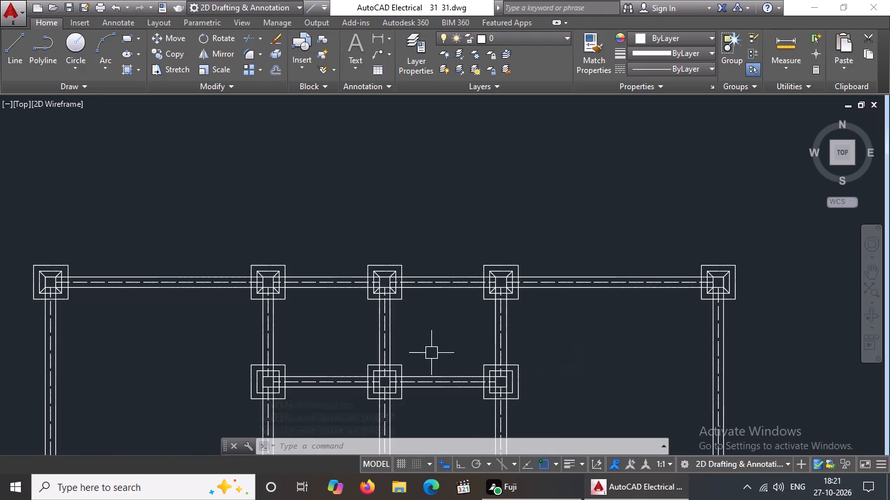
pyautogui.scroll(2, 288, 423)
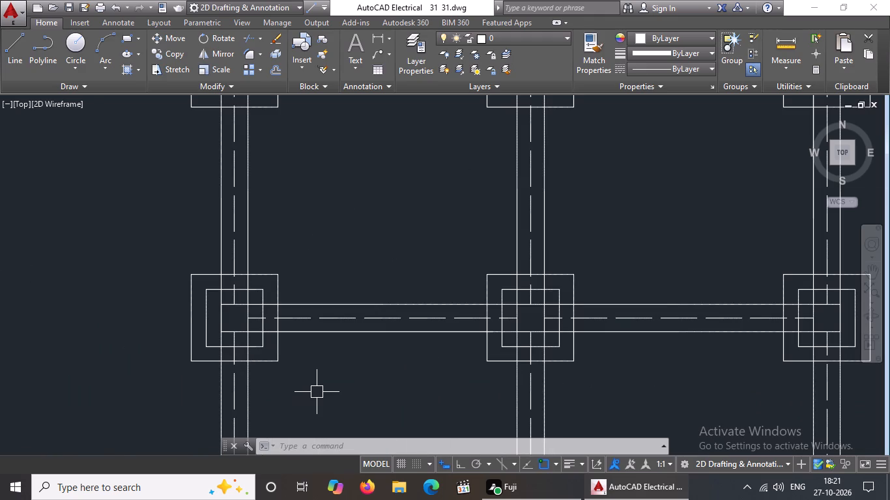
pyautogui.press('l')
pyautogui.press('Return')
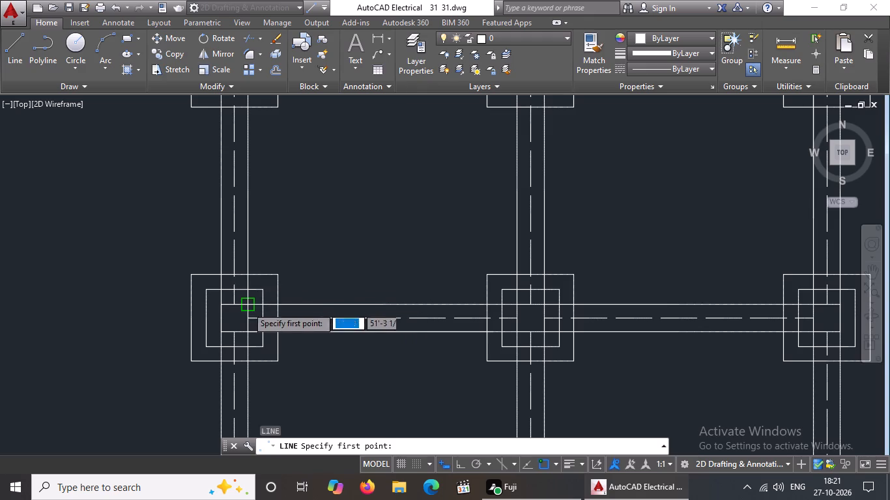
pyautogui.click(248, 306)
pyautogui.moveTo(260, 290); pyautogui.dragTo(270, 285)
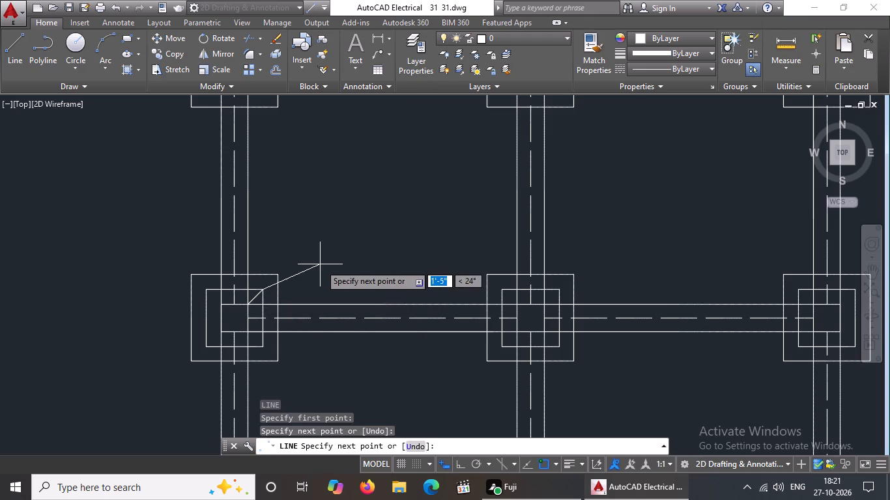
pyautogui.press('Return')
pyautogui.press('l')
pyautogui.press('Return')
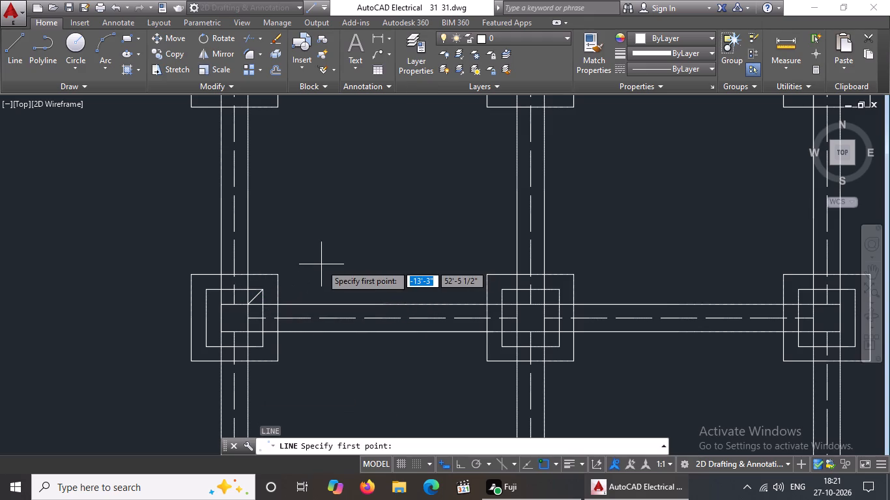
pyautogui.click(220, 305)
pyautogui.click(205, 290)
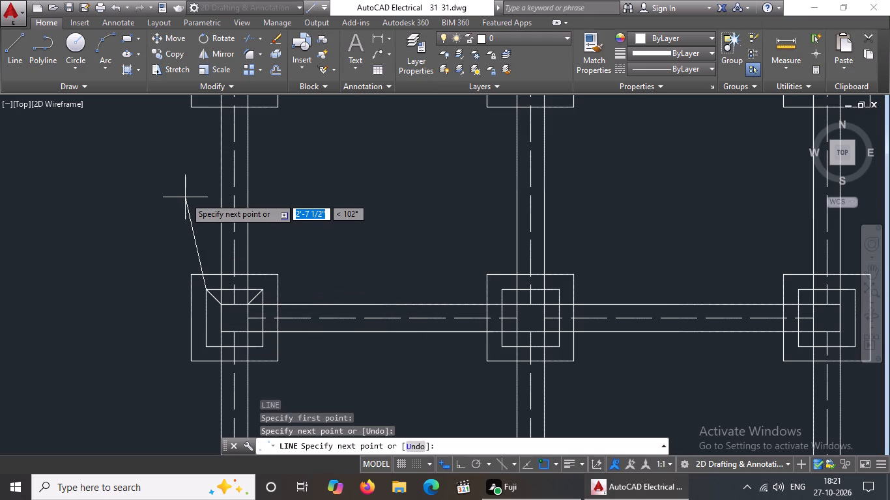
pyautogui.press('Return')
# Draw diagonal lines joining the first second-row column's two bottom corners to the matching corners of its inner offset square.
pyautogui.press('l')
pyautogui.press('Return')
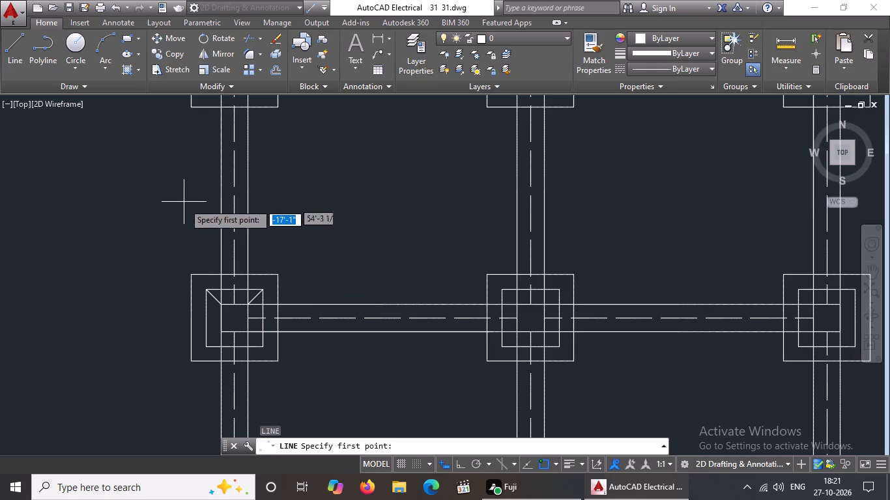
pyautogui.scroll(3, 199, 333)
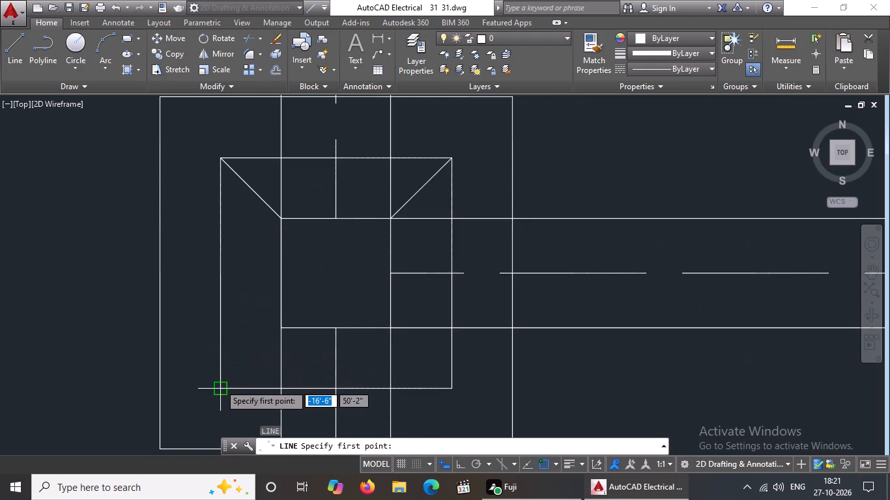
pyautogui.moveTo(220, 387); pyautogui.dragTo(239, 375)
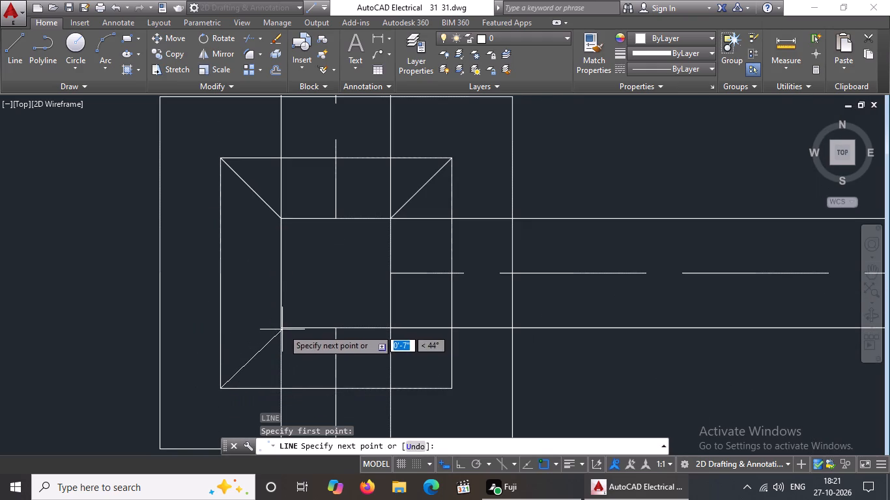
pyautogui.moveTo(283, 328); pyautogui.dragTo(308, 315)
pyautogui.press('Return')
pyautogui.press('l')
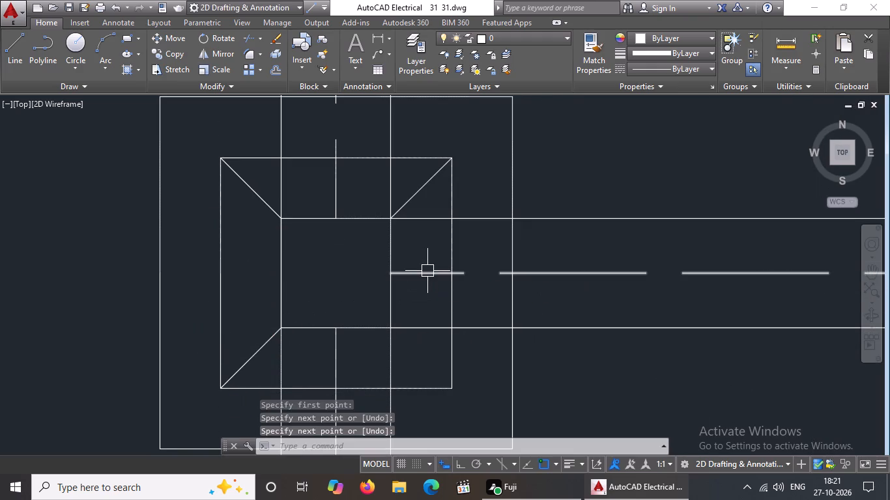
pyautogui.press('Return')
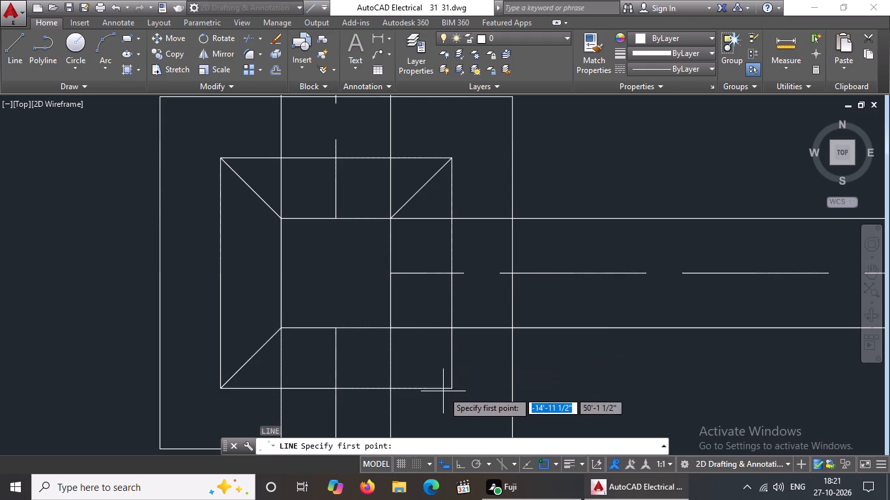
pyautogui.click(449, 387)
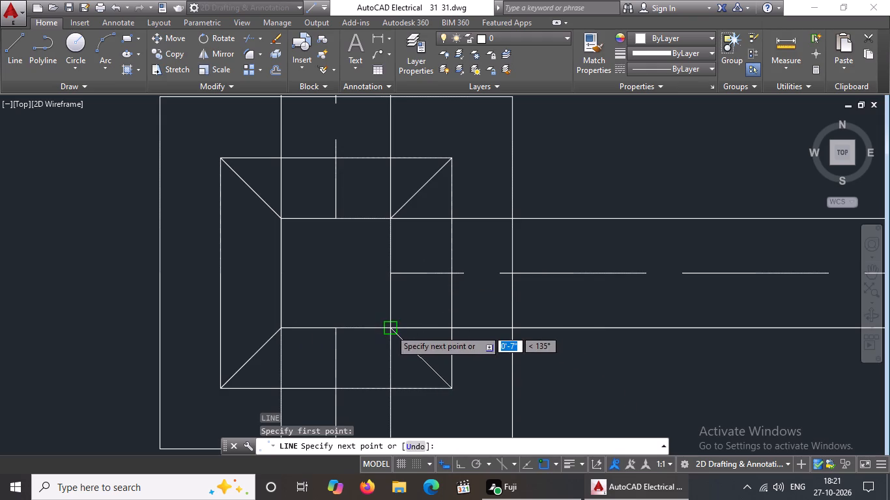
pyautogui.click(390, 329)
pyautogui.press('Return')
# Draw diagonal lines joining the middle second-row column's two top corners to the matching corners of its inner offset square.
pyautogui.press('l')
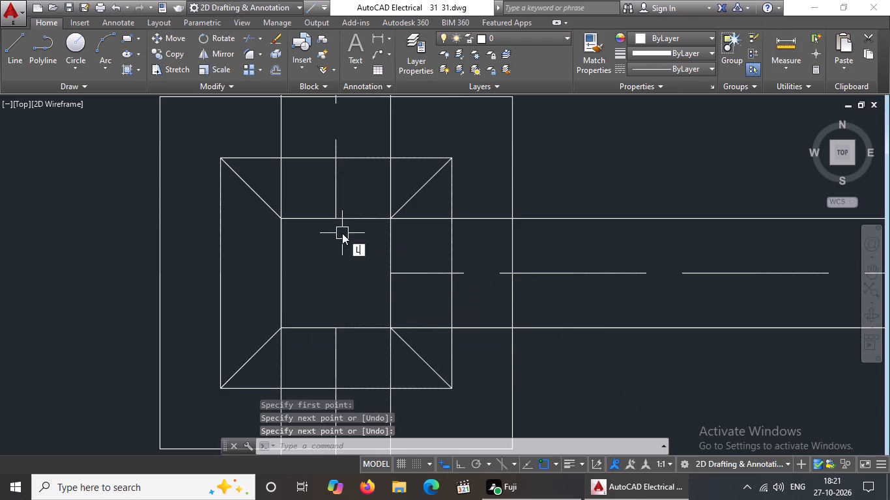
pyautogui.press('Return')
pyautogui.scroll(-2, 342, 232)
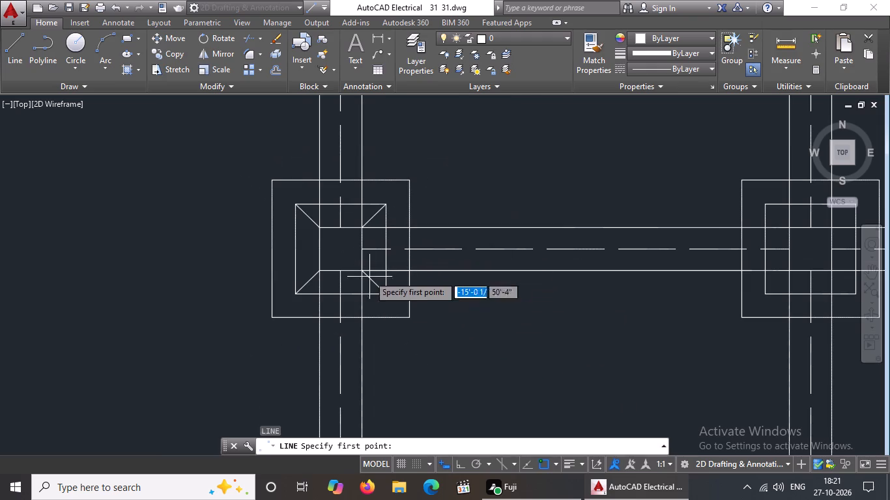
pyautogui.scroll(-2, 373, 264)
pyautogui.scroll(-2, 489, 247)
pyautogui.scroll(5, 527, 249)
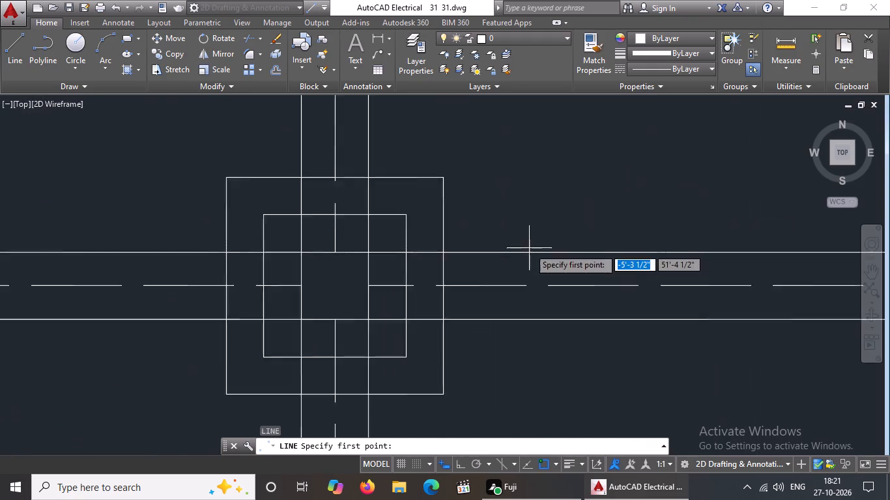
pyautogui.scroll(1, 529, 248)
pyautogui.moveTo(270, 254); pyautogui.dragTo(277, 248)
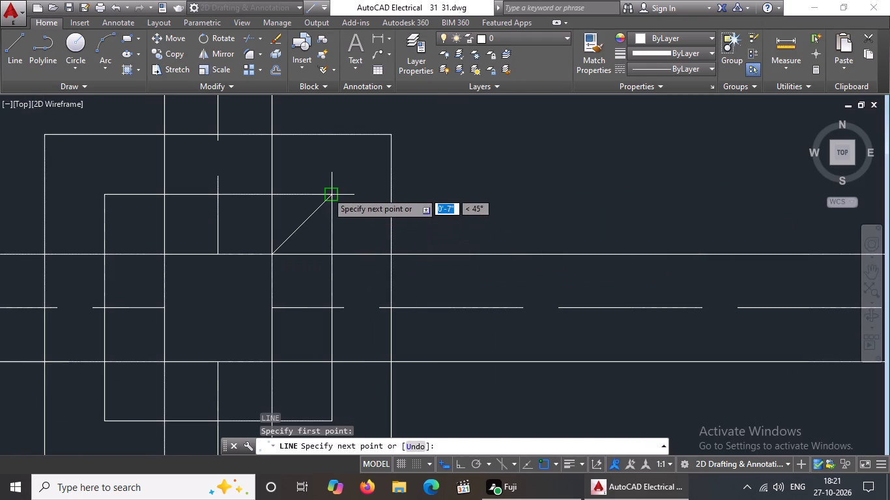
pyautogui.click(327, 192)
pyautogui.press('Return')
pyautogui.press('l')
pyautogui.press('Return')
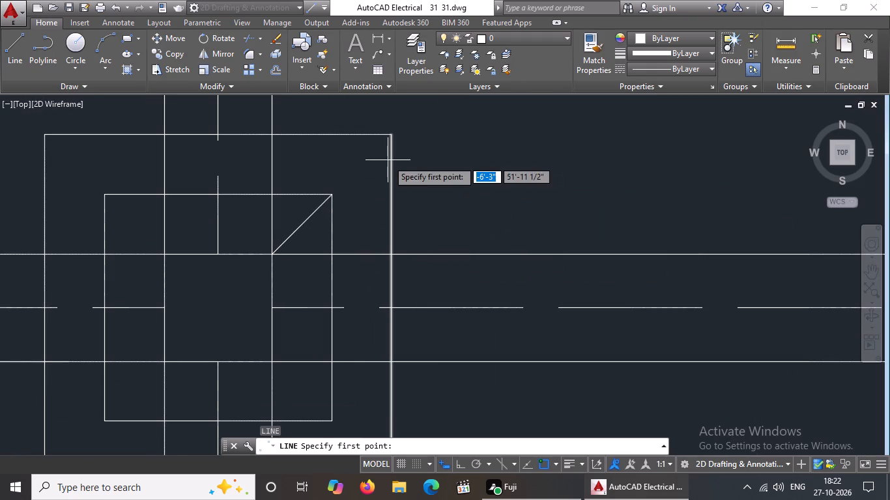
pyautogui.click(106, 194)
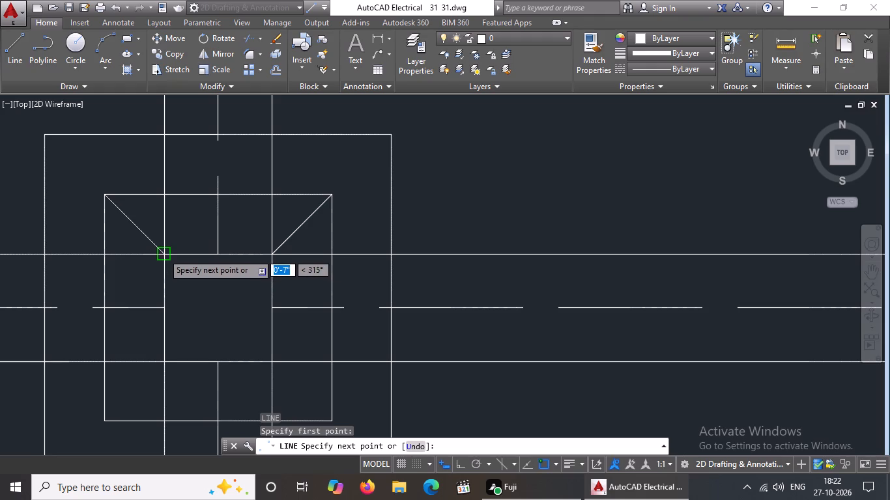
pyautogui.moveTo(164, 253); pyautogui.dragTo(196, 290)
pyautogui.press('Return')
# Draw diagonal lines joining the middle second-row column's two bottom corners to the matching corners of its inner offset square.
pyautogui.press('l')
pyautogui.press('Return')
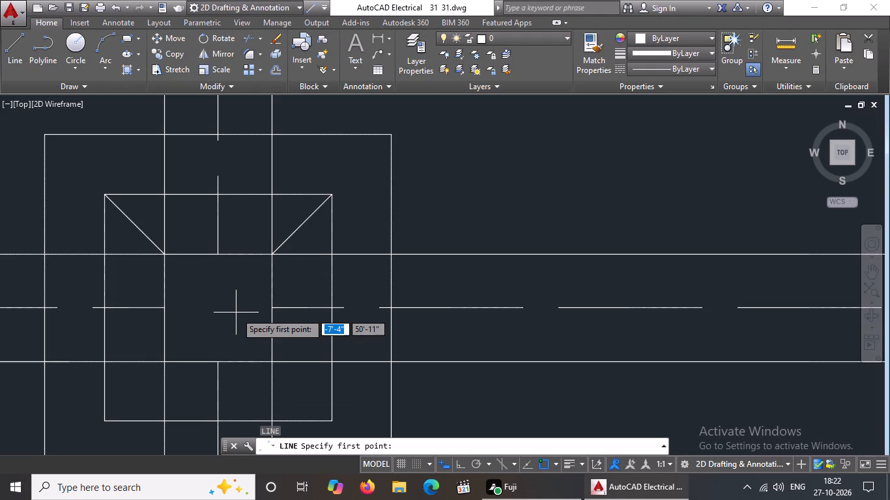
pyautogui.click(108, 421)
pyautogui.moveTo(163, 361); pyautogui.dragTo(197, 339)
pyautogui.press('Return')
pyautogui.press('l')
pyautogui.press('Return')
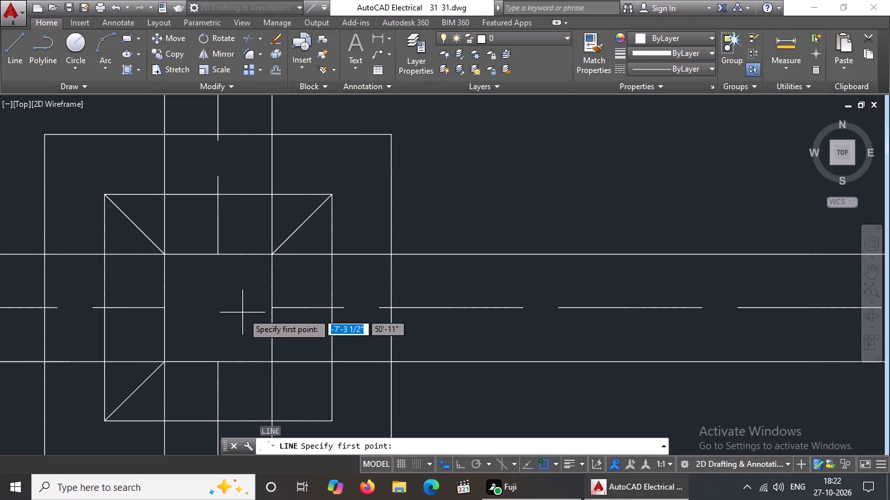
pyautogui.click(271, 362)
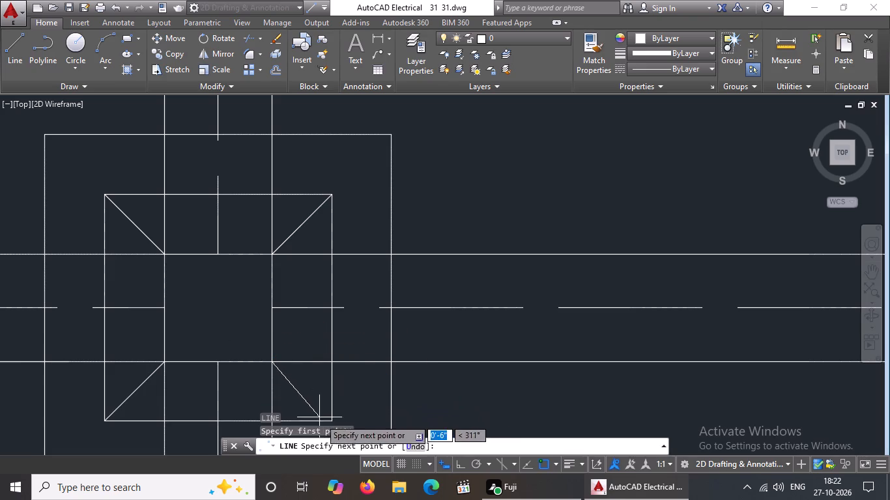
pyautogui.click(332, 421)
pyautogui.scroll(-3, 374, 389)
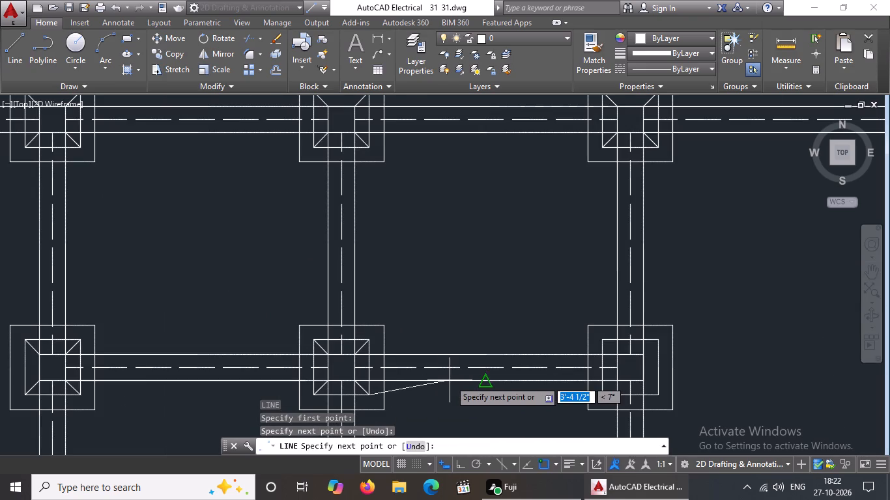
pyautogui.press('Return')
# Draw diagonal lines joining the third second-row column's two top corners to the matching corners of its inner offset square.
pyautogui.press('l')
pyautogui.press('Return')
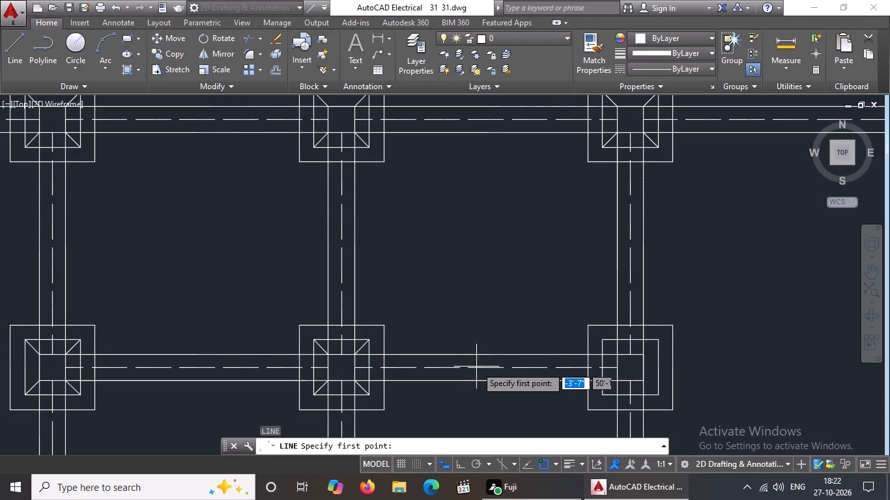
pyautogui.scroll(2, 485, 368)
pyautogui.scroll(-3, 625, 326)
pyautogui.scroll(2, 693, 348)
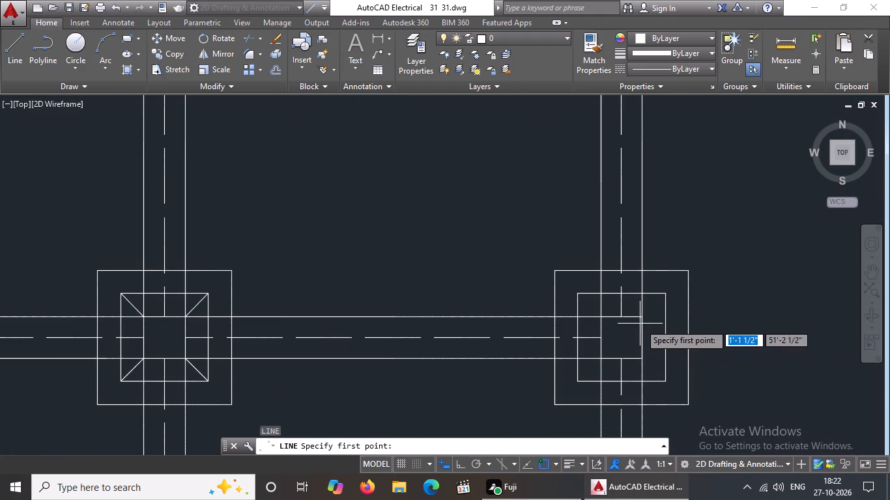
pyautogui.click(640, 316)
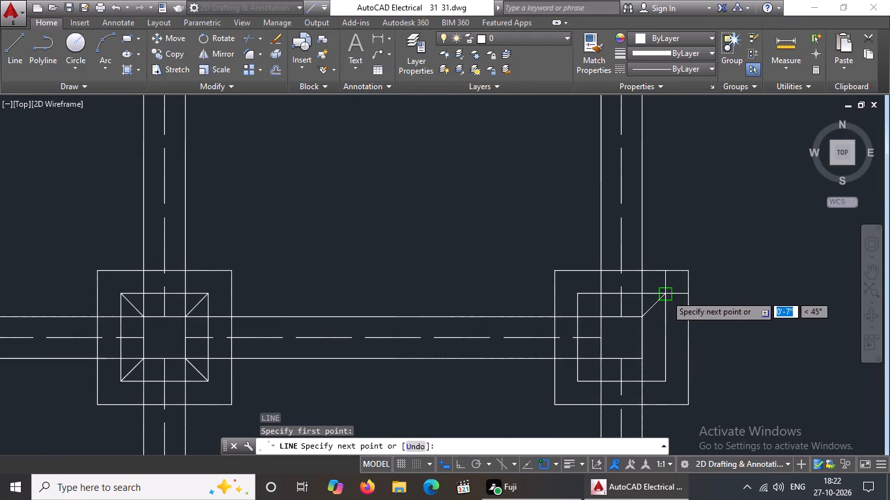
pyautogui.click(666, 295)
pyautogui.press('Return')
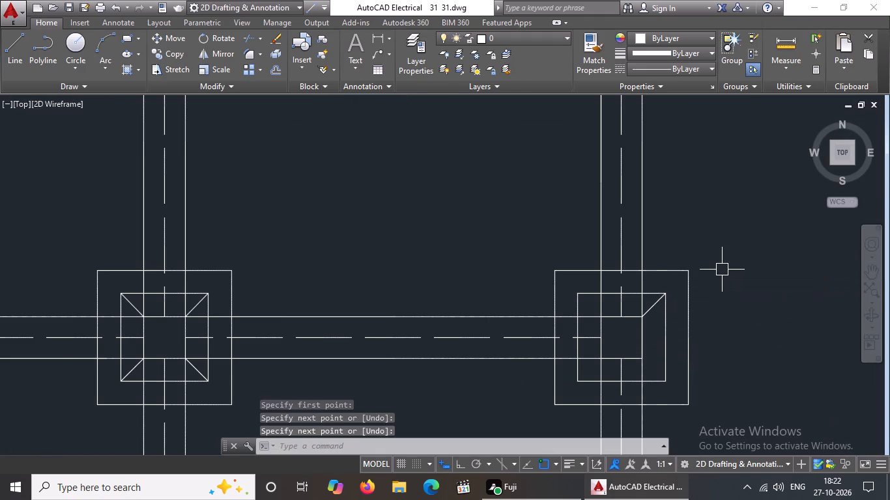
pyautogui.press('l')
pyautogui.press('Return')
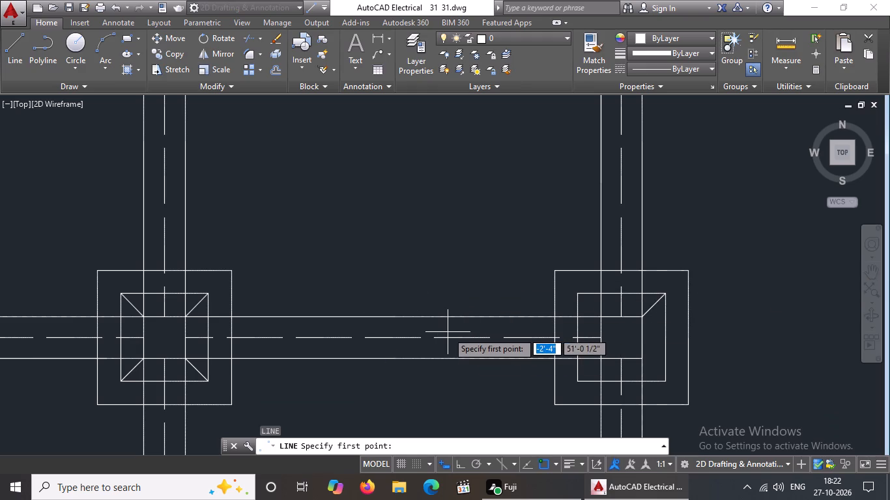
pyautogui.click(579, 294)
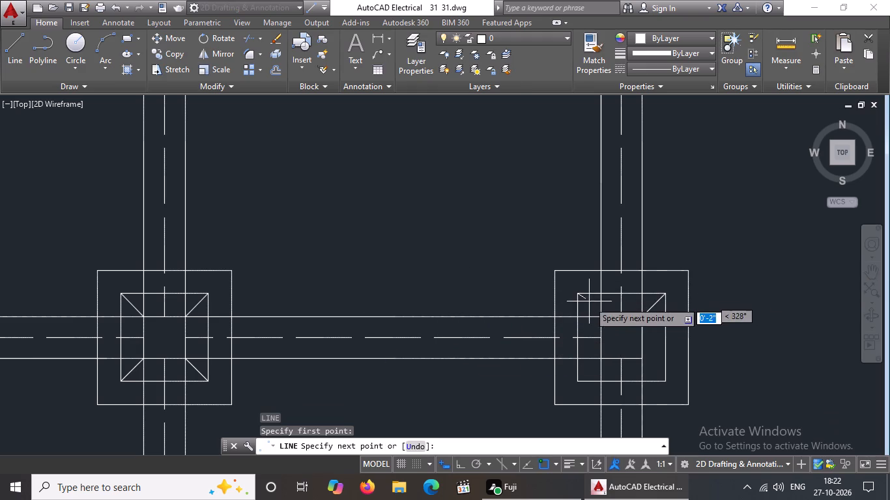
pyautogui.moveTo(604, 316); pyautogui.dragTo(609, 332)
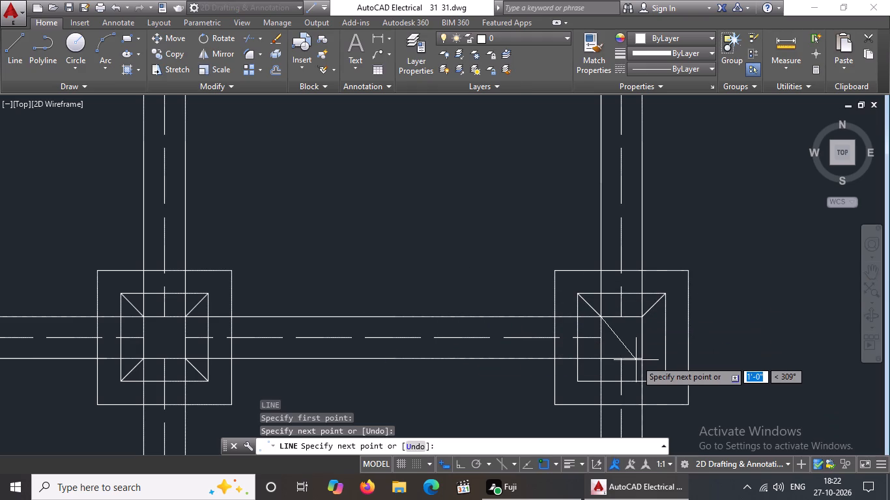
pyautogui.press('Return')
# Draw diagonal lines joining the third second-row column's two bottom corners to the matching corners of its inner offset square.
pyautogui.press('l')
pyautogui.press('Return')
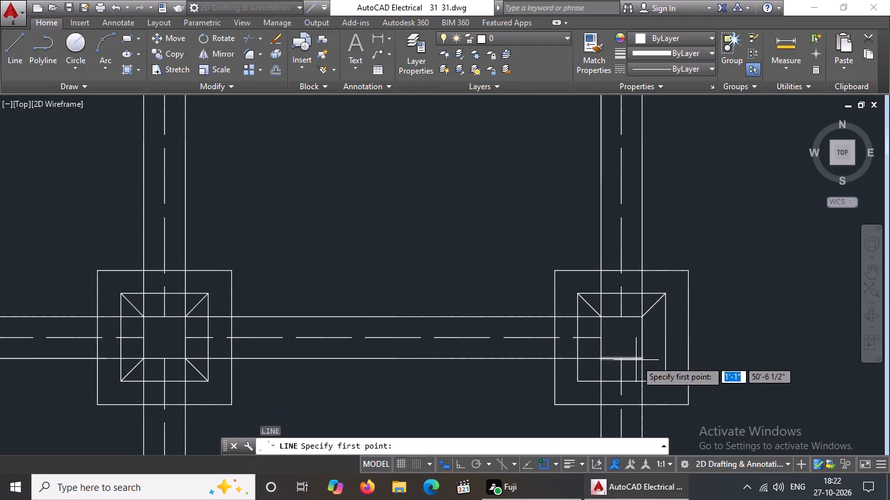
pyautogui.click(579, 380)
pyautogui.moveTo(601, 360); pyautogui.dragTo(615, 350)
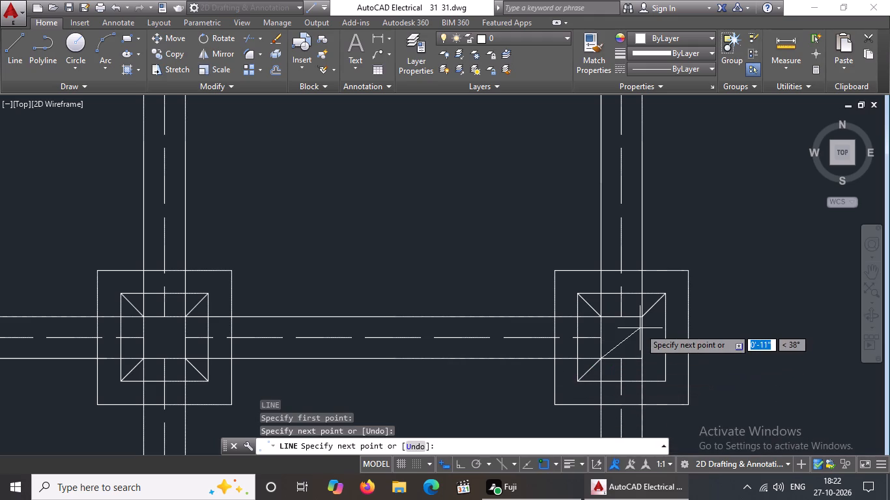
pyautogui.press('Return')
pyautogui.press('l')
pyautogui.press('Return')
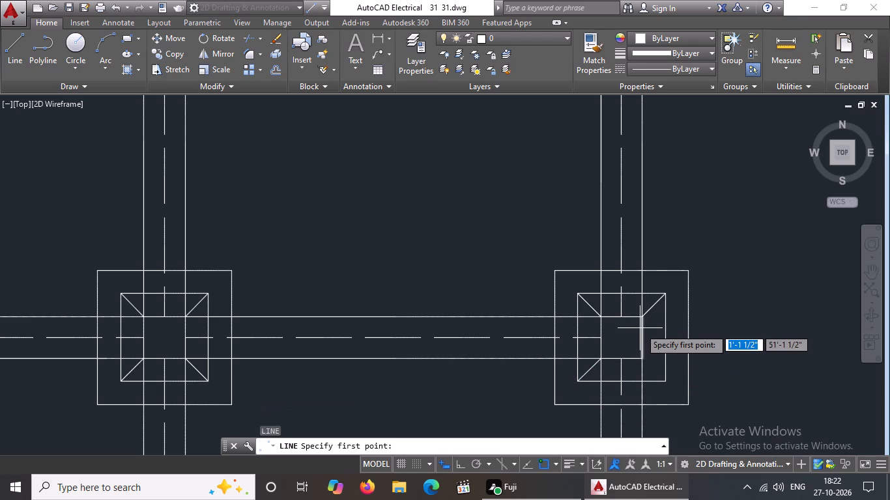
pyautogui.click(640, 359)
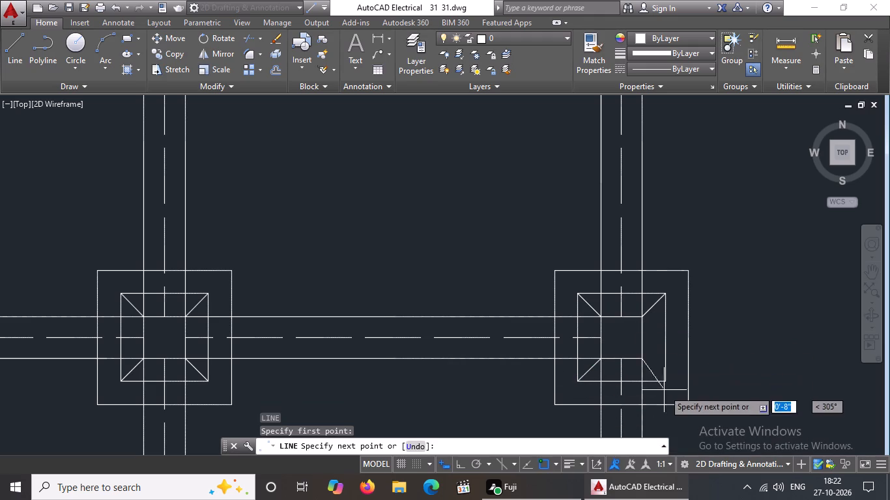
pyautogui.click(665, 382)
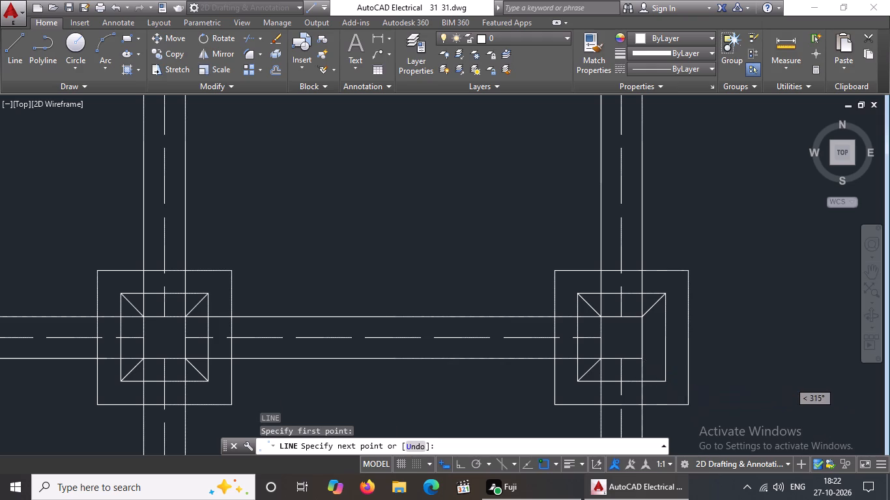
# Draw diagonal lines joining the first third-row column's two top corners to the matching corners of its inner offset square.
pyautogui.press('Escape')
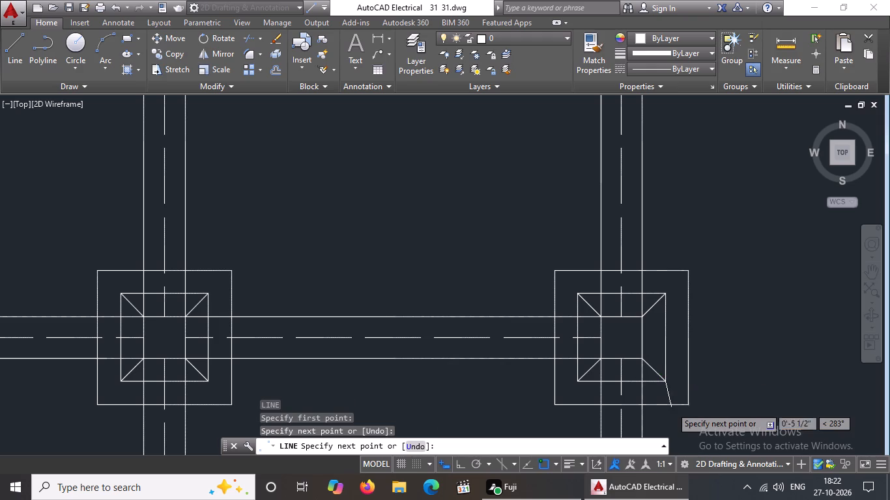
pyautogui.press('l')
pyautogui.press('Return')
pyautogui.scroll(-4, 610, 337)
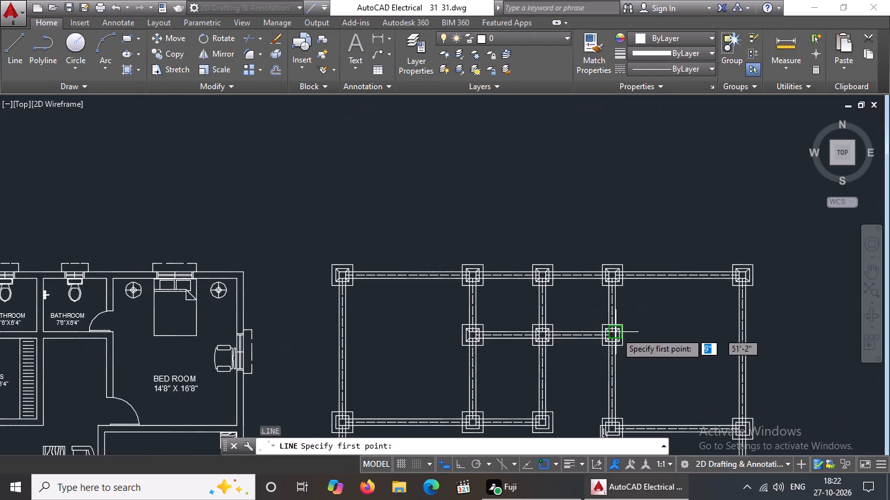
pyautogui.scroll(-2, 492, 344)
pyautogui.scroll(4, 418, 380)
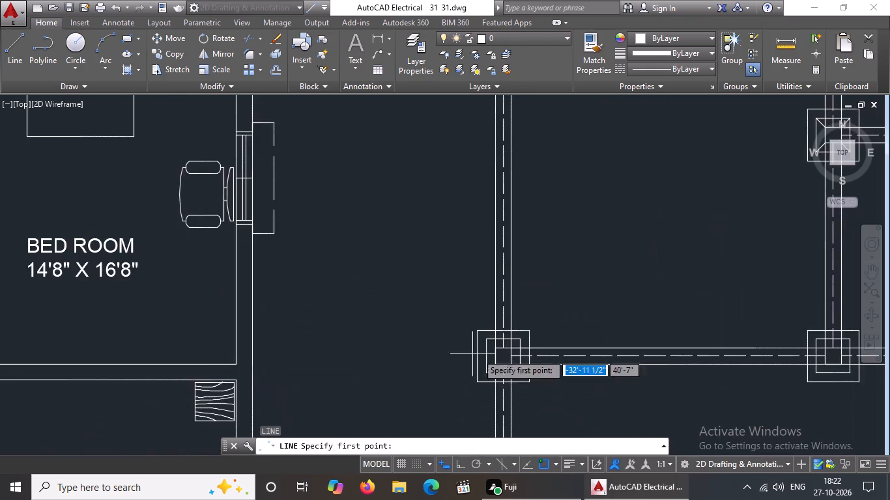
pyautogui.scroll(3, 515, 354)
pyautogui.click(496, 333)
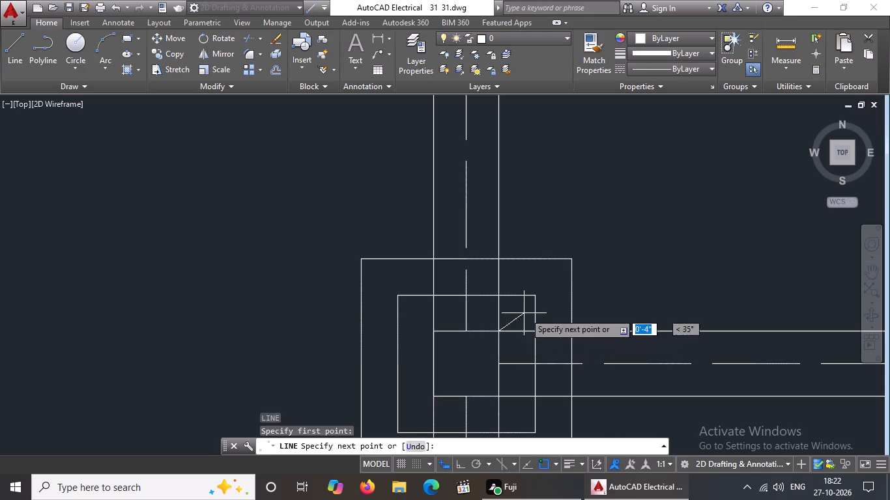
pyautogui.click(534, 298)
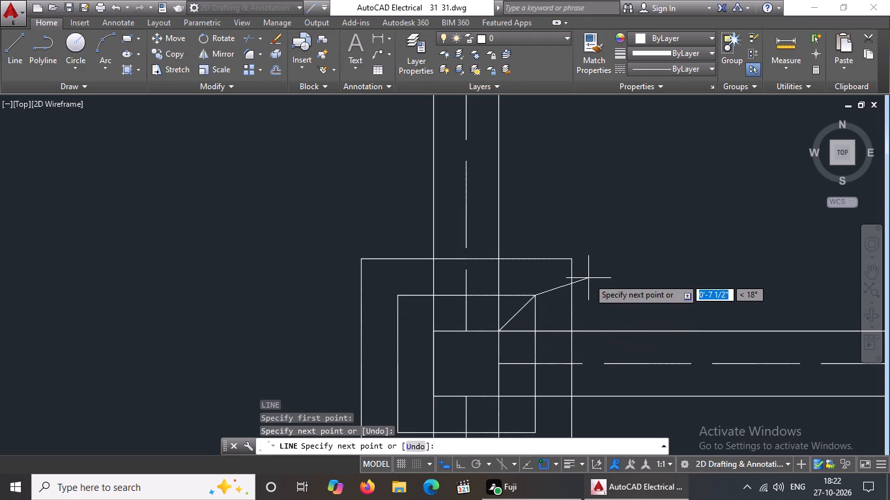
pyautogui.press('Return')
pyautogui.press('l')
pyautogui.press('Return')
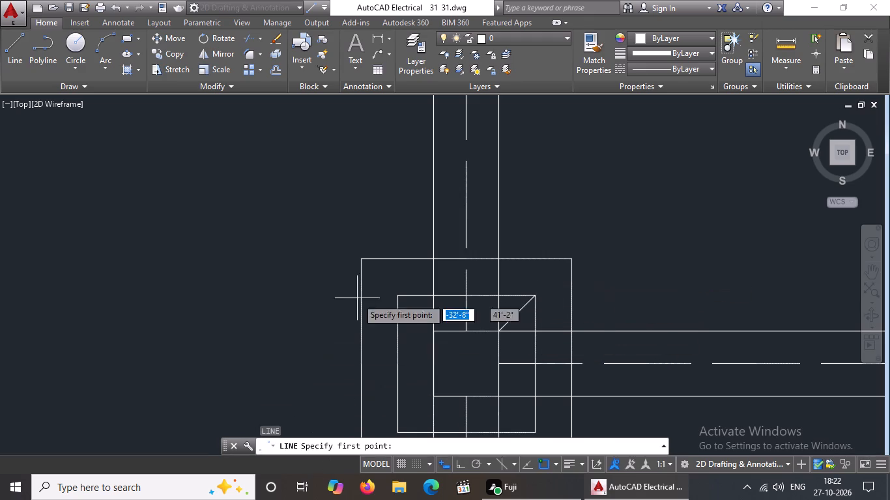
pyautogui.click(403, 296)
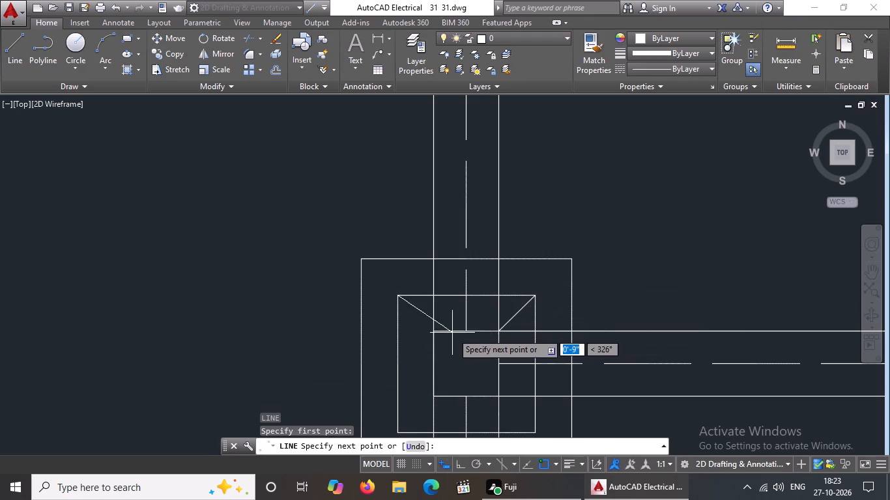
pyautogui.click(435, 331)
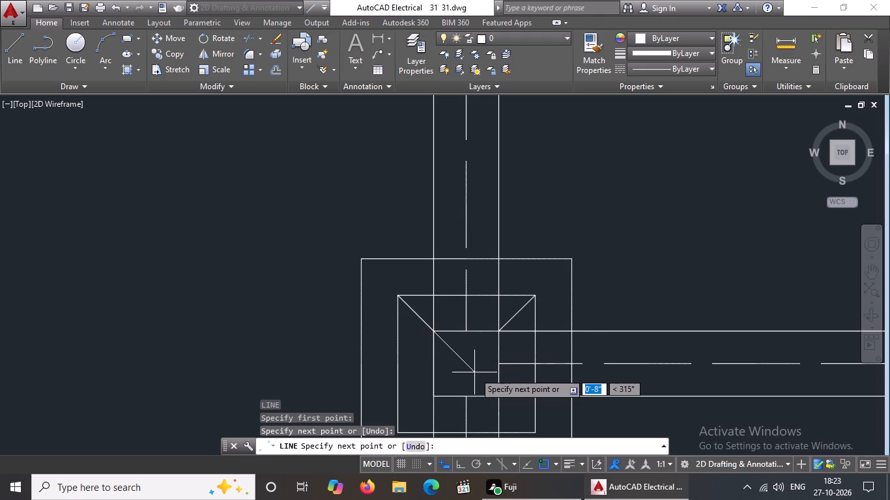
pyautogui.press('Return')
# Draw diagonal lines joining the first third-row column's two bottom corners to the matching corners of its inner offset square.
pyautogui.press('l')
pyautogui.press('Return')
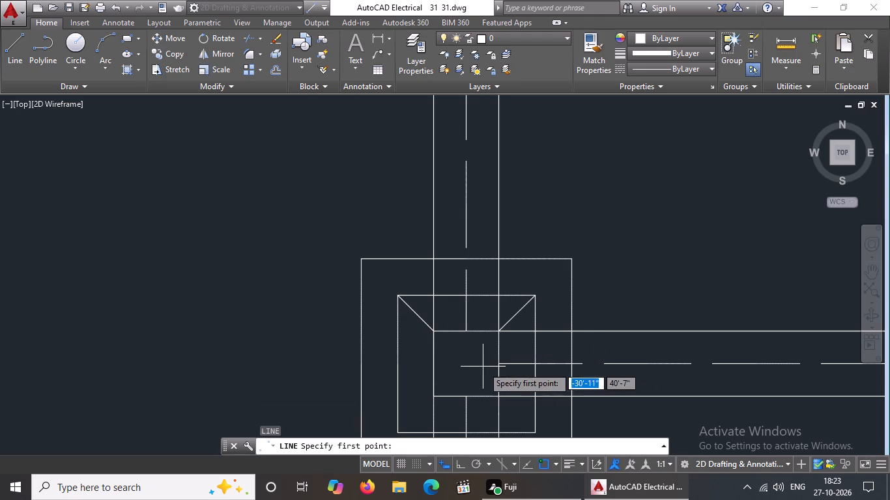
pyautogui.scroll(-3, 475, 368)
pyautogui.scroll(2, 450, 384)
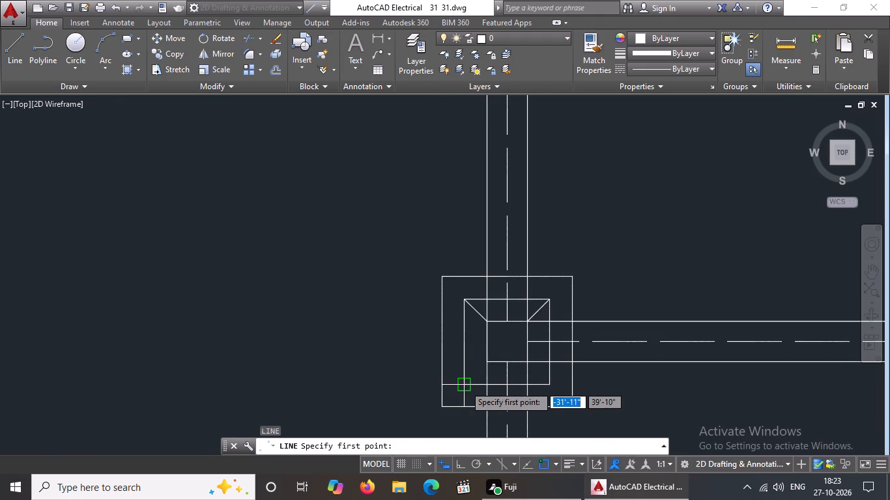
pyautogui.click(465, 385)
pyautogui.moveTo(487, 363); pyautogui.dragTo(497, 356)
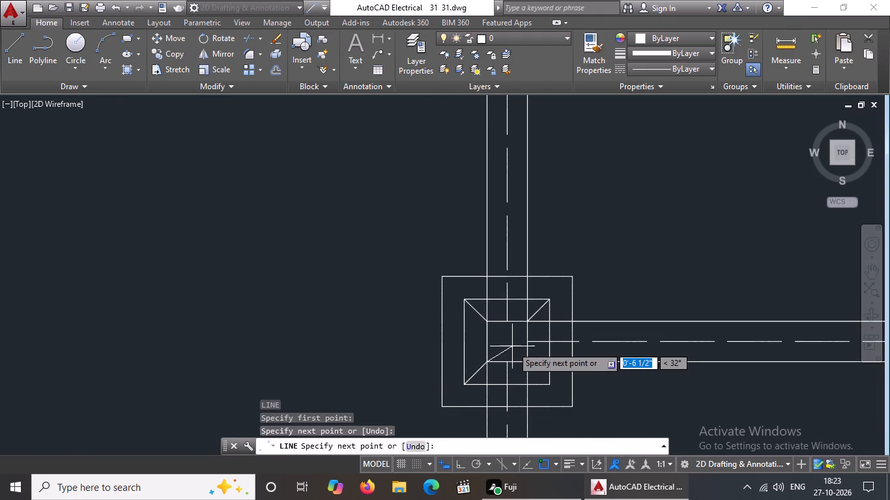
pyautogui.press('Return')
pyautogui.press('l')
pyautogui.press('Return')
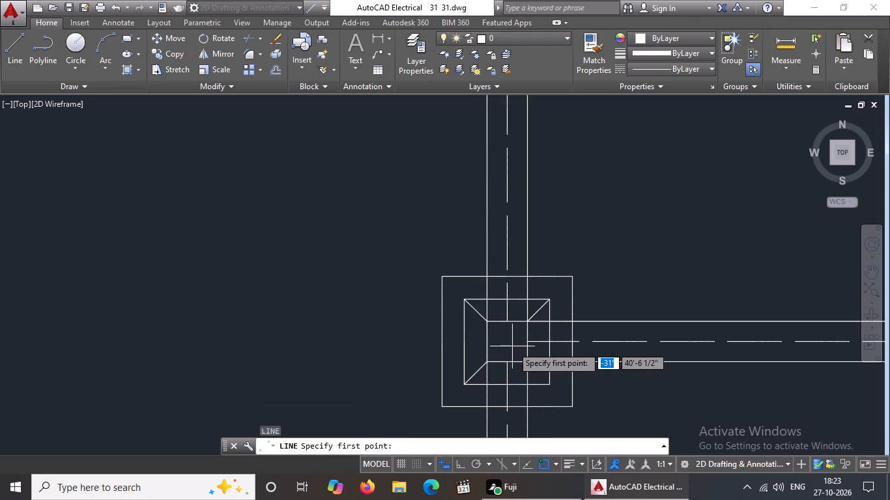
pyautogui.scroll(1, 558, 372)
pyautogui.click(507, 358)
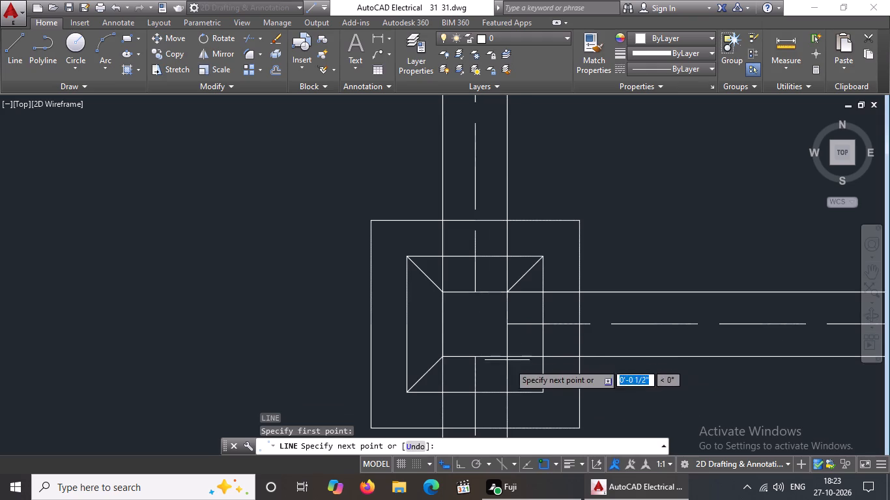
pyautogui.click(542, 393)
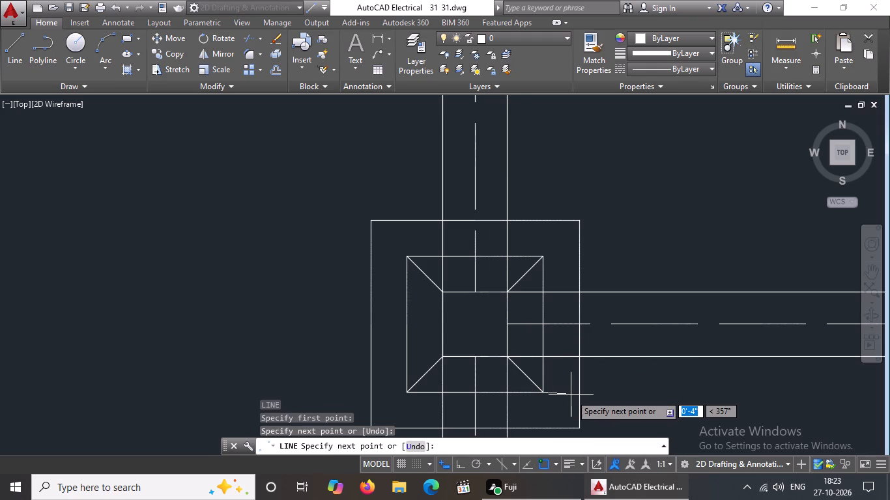
pyautogui.press('Escape')
# Draw diagonal lines joining the second third-row column's two top corners to the matching corners of its inner offset square.
pyautogui.scroll(-2, 500, 351)
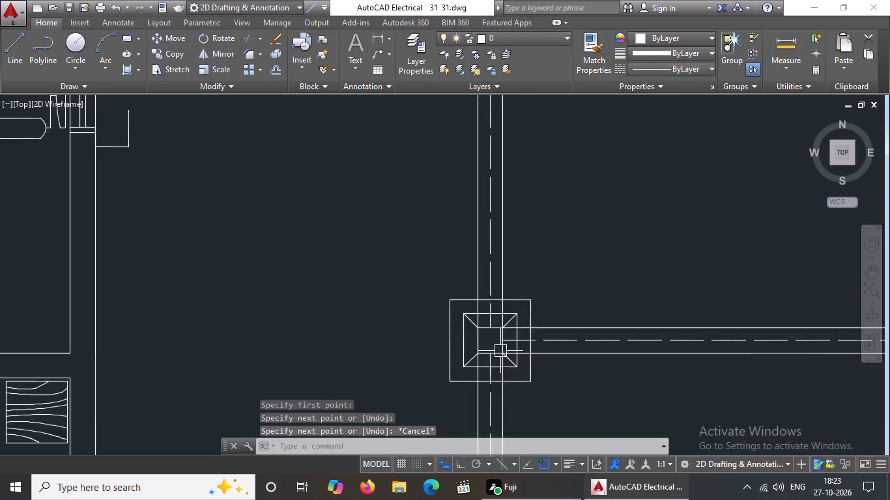
pyautogui.scroll(-3, 545, 361)
pyautogui.scroll(2, 706, 368)
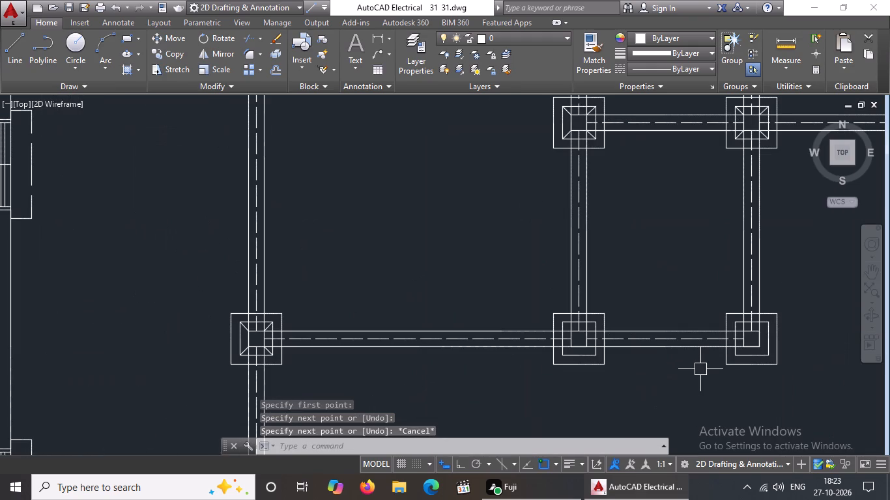
pyautogui.press('l')
pyautogui.press('Return')
pyautogui.scroll(3, 665, 347)
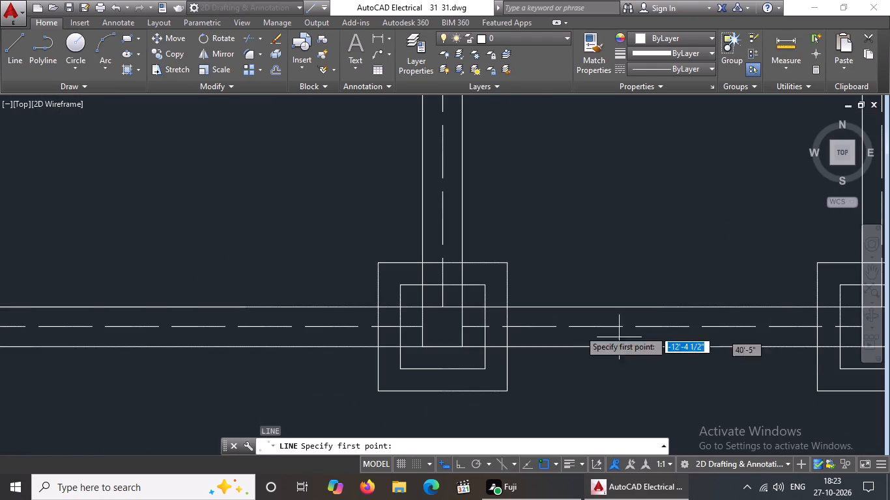
pyautogui.moveTo(463, 305); pyautogui.dragTo(475, 301)
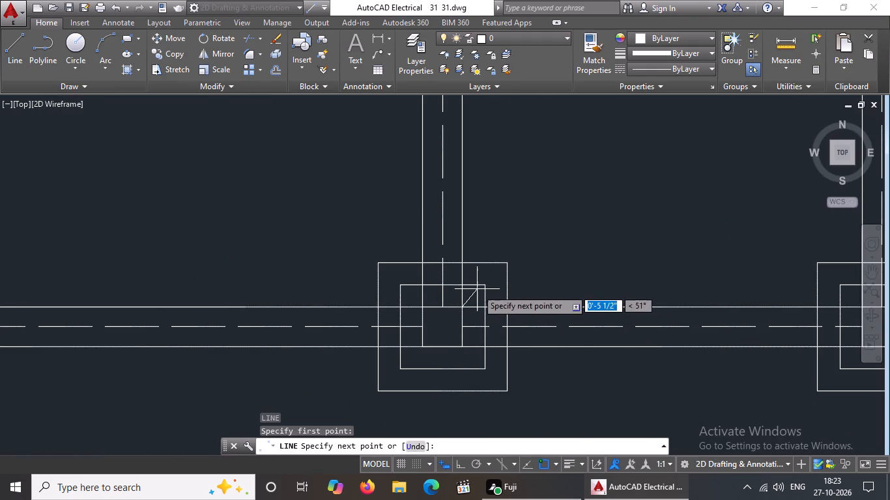
pyautogui.moveTo(484, 286); pyautogui.dragTo(494, 284)
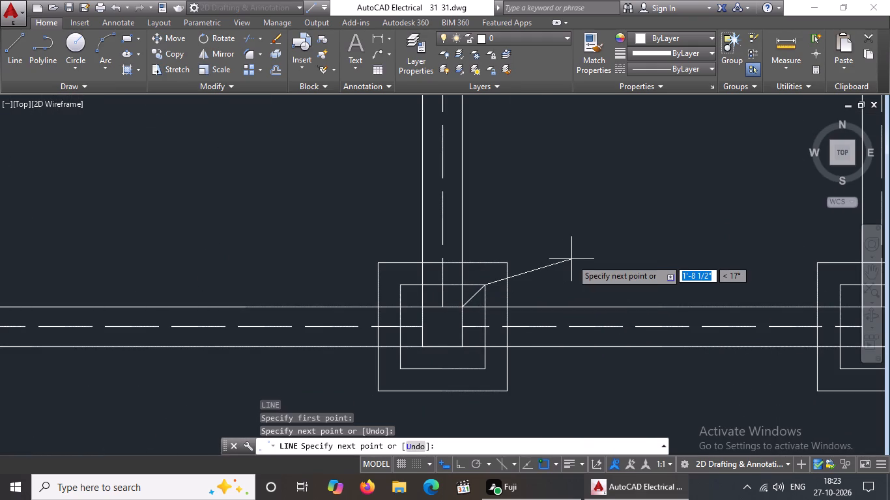
pyautogui.press('Return')
pyautogui.press('l')
pyautogui.press('Return')
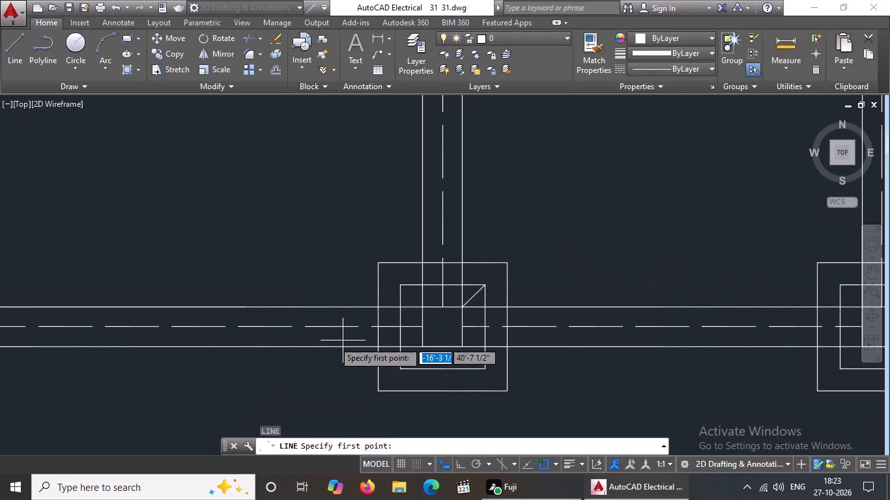
pyautogui.click(405, 285)
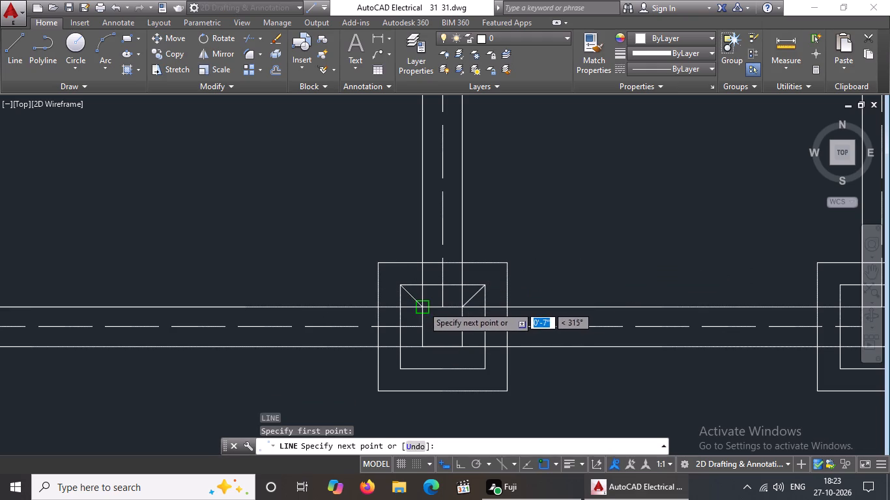
pyautogui.moveTo(423, 305); pyautogui.dragTo(427, 311)
pyautogui.press('Return')
# Draw diagonal lines joining the second third-row column's two bottom corners to the matching corners of its inner offset square.
pyautogui.press('l')
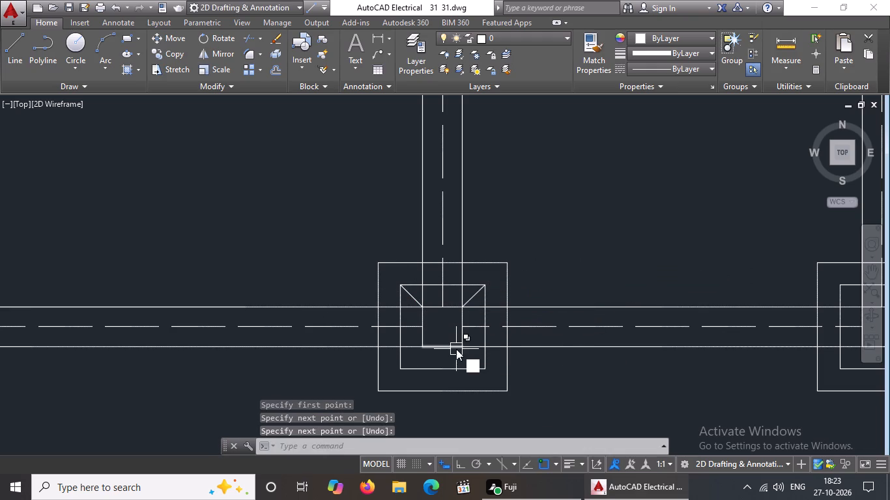
pyautogui.press('Return')
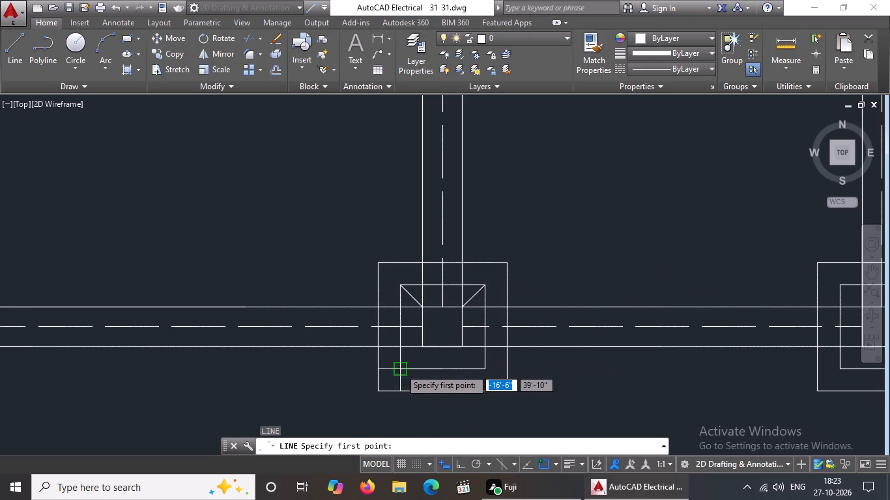
pyautogui.click(401, 368)
pyautogui.moveTo(424, 346); pyautogui.dragTo(440, 335)
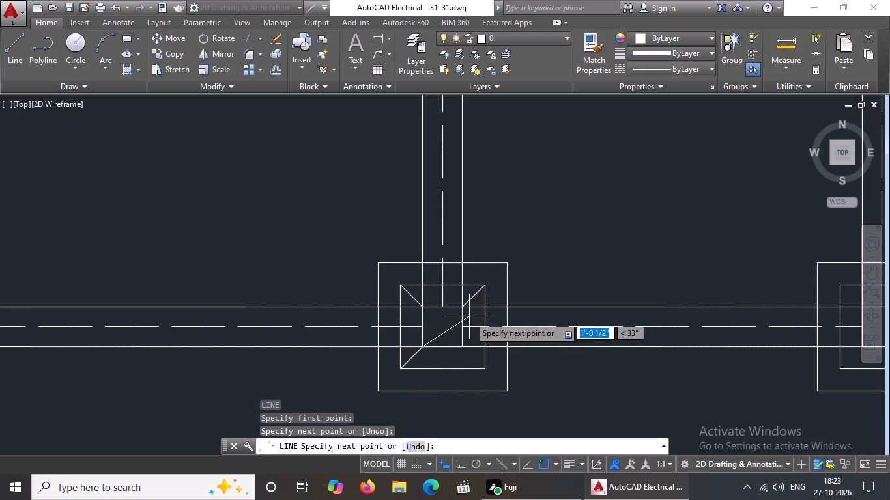
pyautogui.press('Return')
pyautogui.press('l')
pyautogui.press('Return')
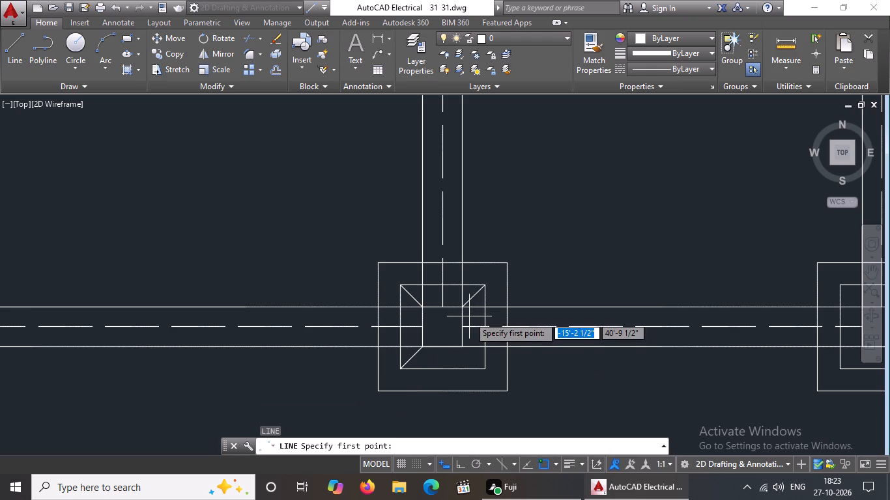
pyautogui.scroll(3, 459, 346)
pyautogui.click(468, 354)
pyautogui.scroll(-3, 474, 352)
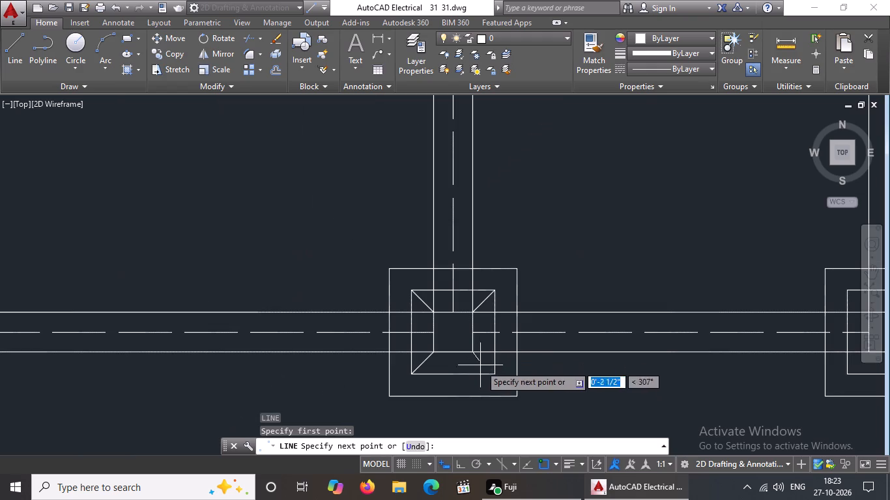
pyautogui.scroll(3, 500, 374)
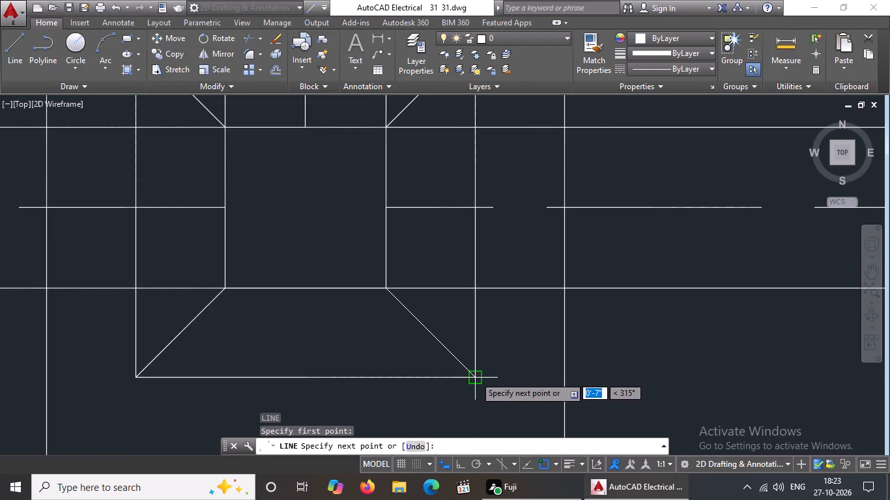
pyautogui.click(475, 376)
pyautogui.scroll(-4, 494, 377)
pyautogui.press('Return')
# Draw diagonal lines joining the third third-row column's two left corners to the matching corners of its inner offset square.
pyautogui.press('l')
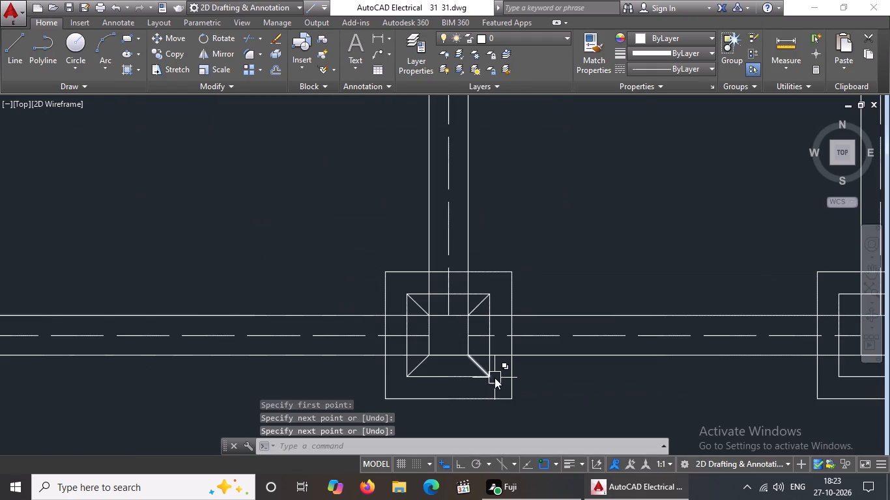
pyautogui.press('Return')
pyautogui.scroll(-3, 454, 376)
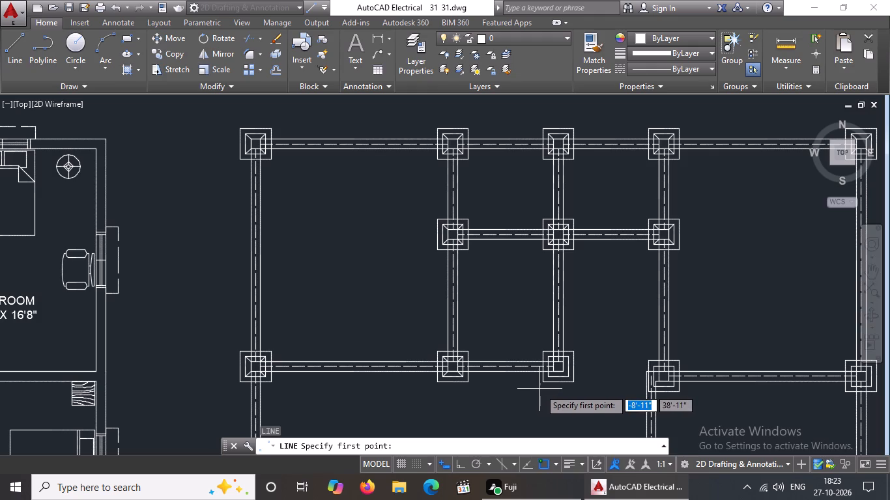
pyautogui.scroll(3, 539, 389)
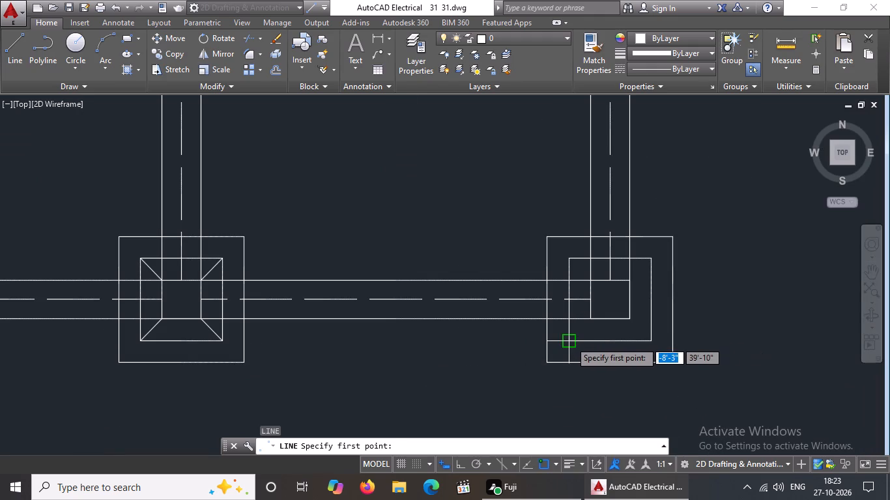
pyautogui.click(570, 341)
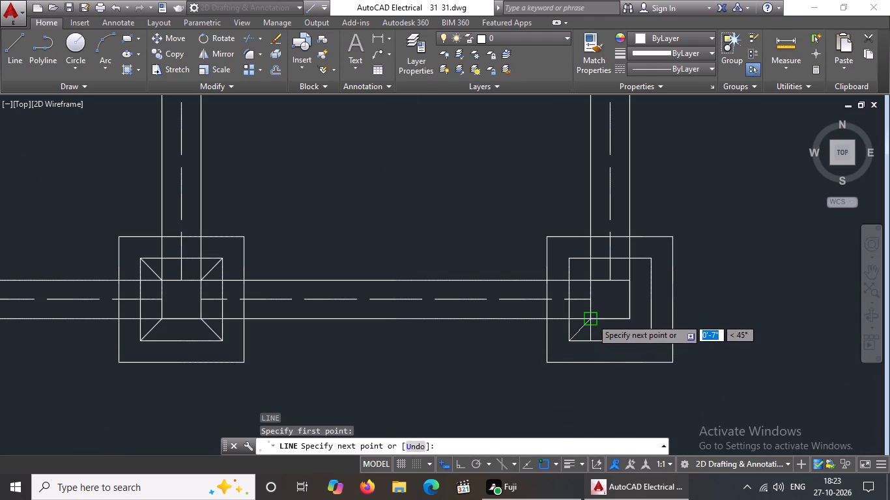
pyautogui.moveTo(591, 318); pyautogui.dragTo(599, 311)
pyautogui.press('Return')
pyautogui.press('l')
pyautogui.press('Return')
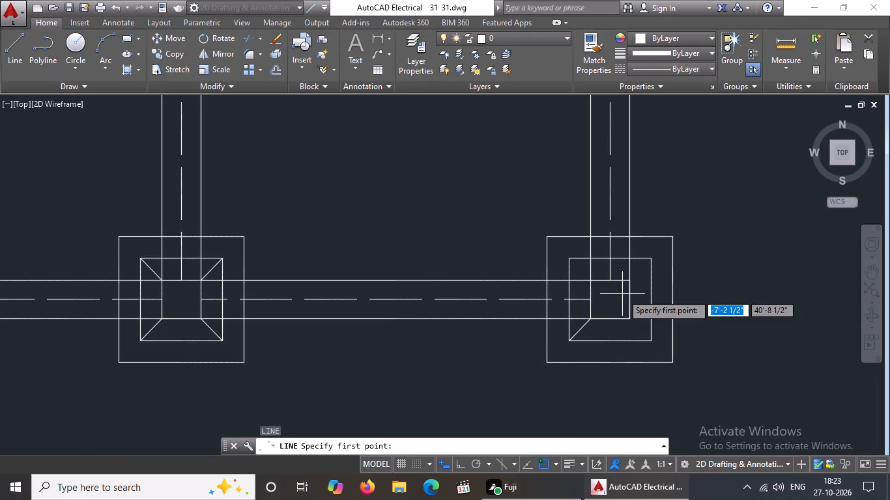
pyautogui.click(570, 259)
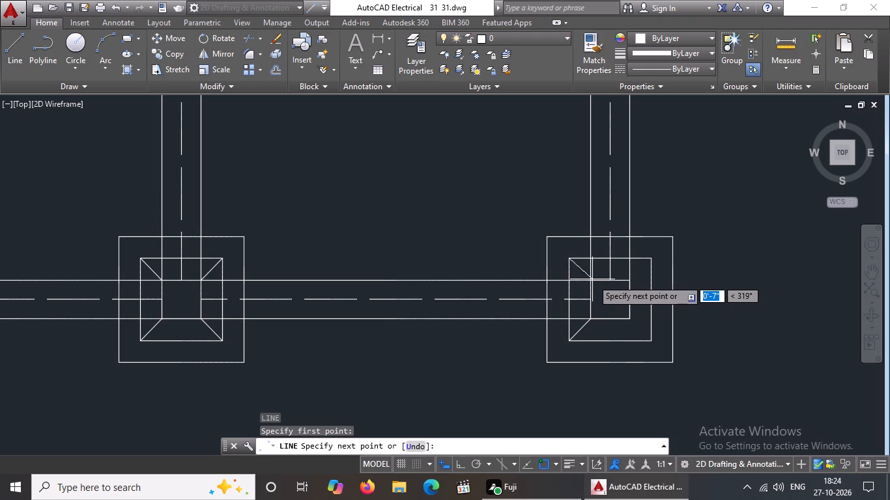
pyautogui.moveTo(591, 279); pyautogui.dragTo(606, 322)
pyautogui.press('Return')
# Draw diagonal lines joining the third third-row column's two right corners to the matching corners of its inner offset square.
pyautogui.press('l')
pyautogui.press('Return')
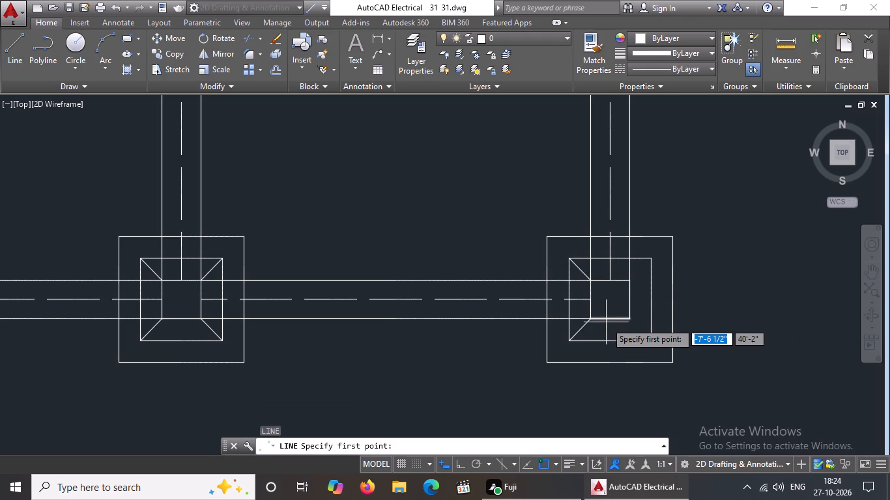
pyautogui.click(627, 279)
pyautogui.click(652, 258)
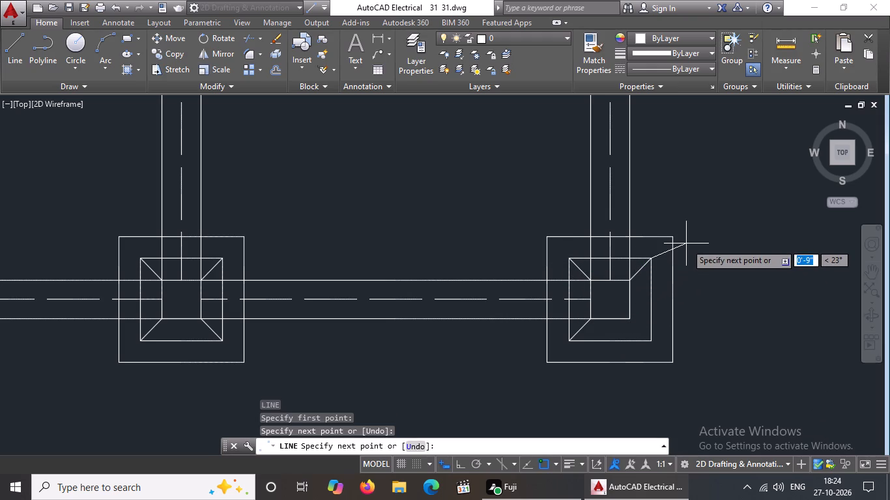
pyautogui.press('Return')
pyautogui.press('l')
pyautogui.press('Return')
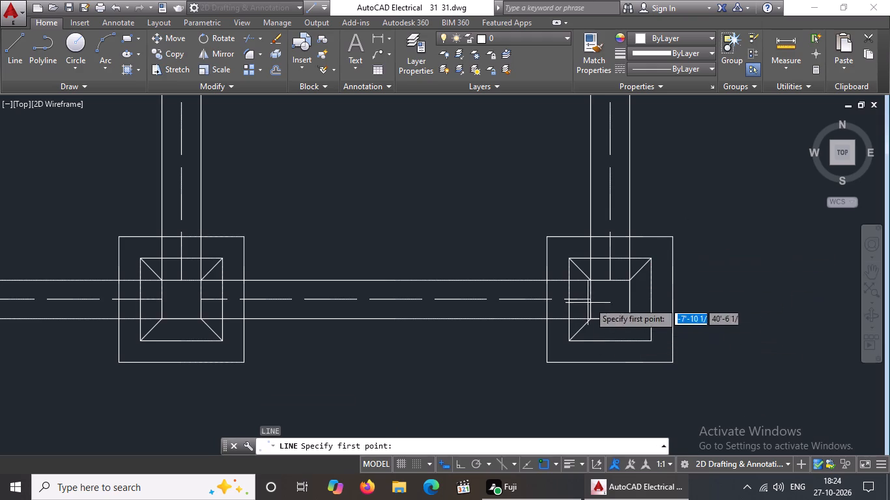
pyautogui.click(627, 319)
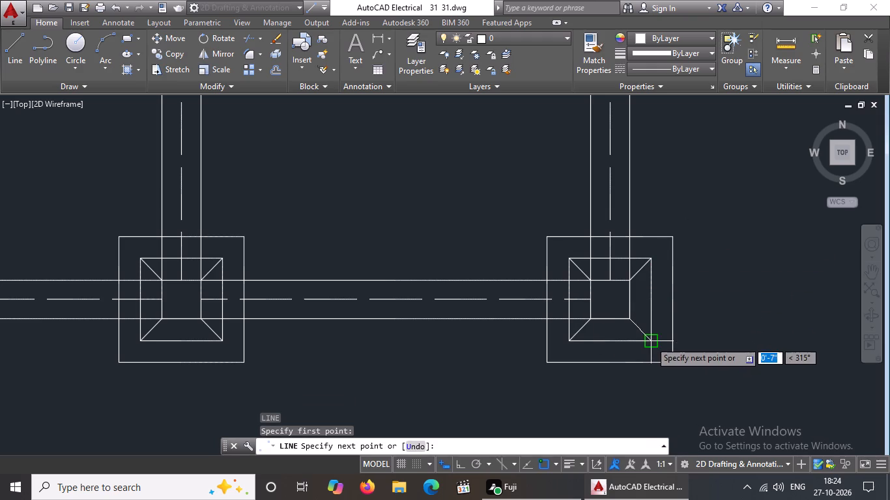
pyautogui.moveTo(650, 341); pyautogui.dragTo(650, 351)
pyautogui.press('Return')
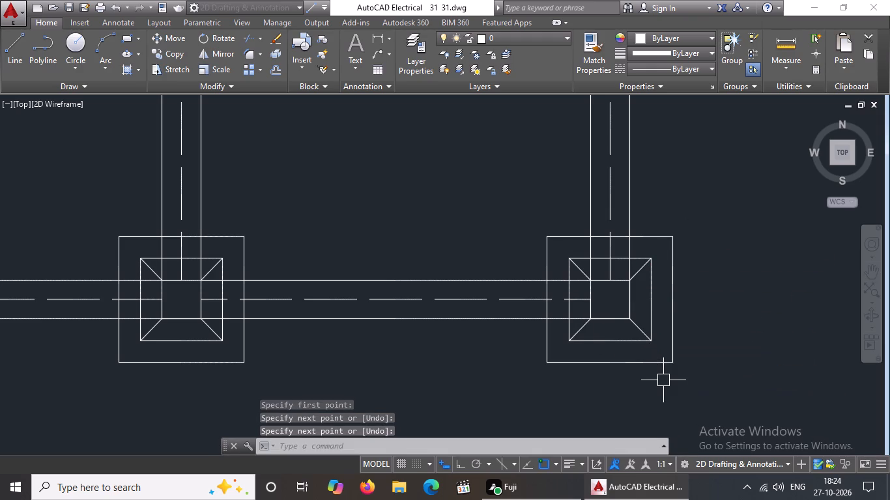
# Draw diagonal lines joining the fourth third-row column's two top corners to the matching corners of its inner offset square.
pyautogui.press('l')
pyautogui.press('Return')
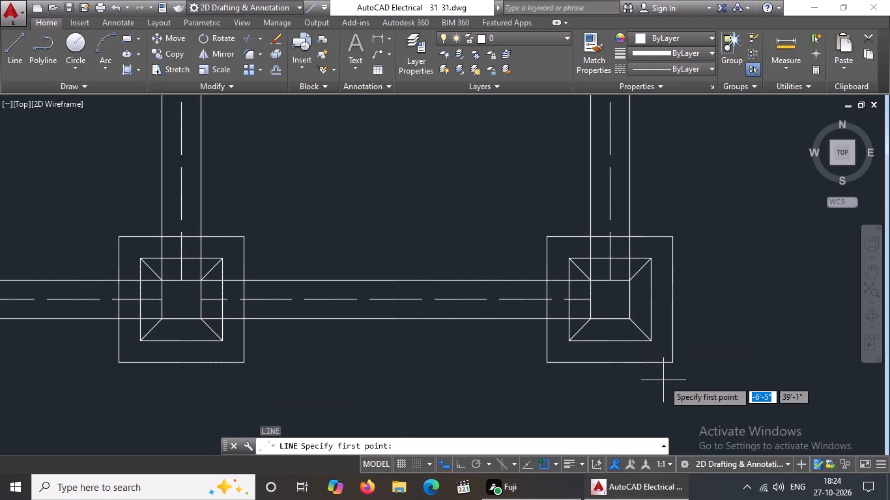
pyautogui.scroll(-3, 663, 380)
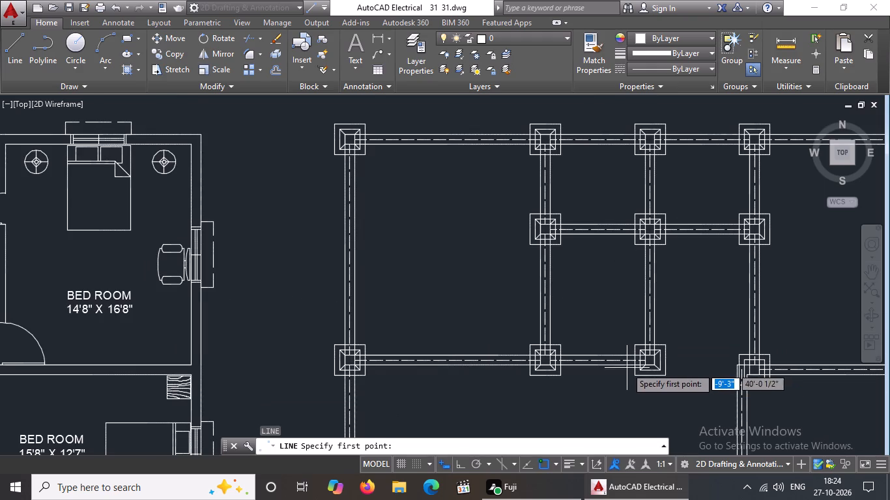
pyautogui.moveTo(609, 361); pyautogui.dragTo(405, 357, button='middle')
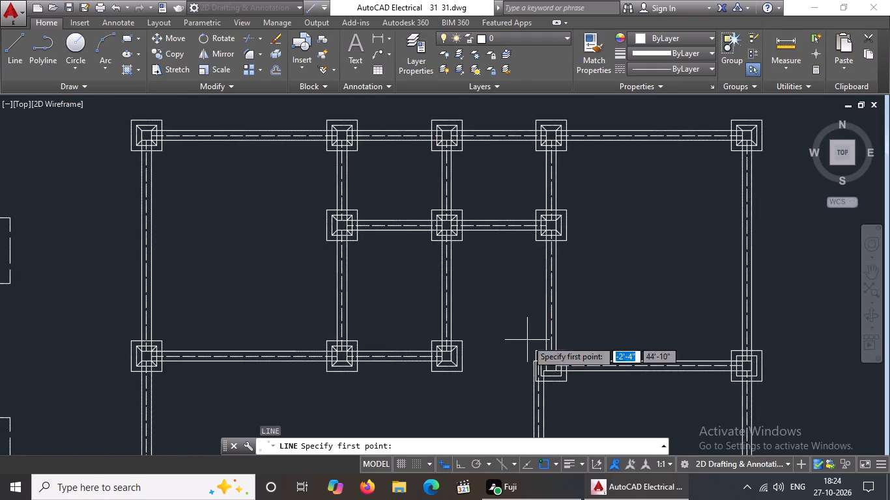
pyautogui.scroll(3, 582, 379)
pyautogui.click(476, 310)
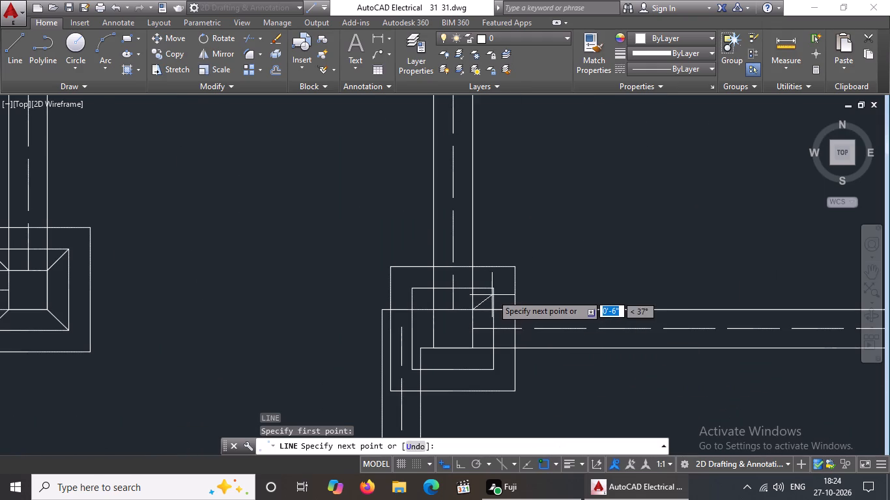
pyautogui.click(495, 288)
pyautogui.press('Return')
pyautogui.press('l')
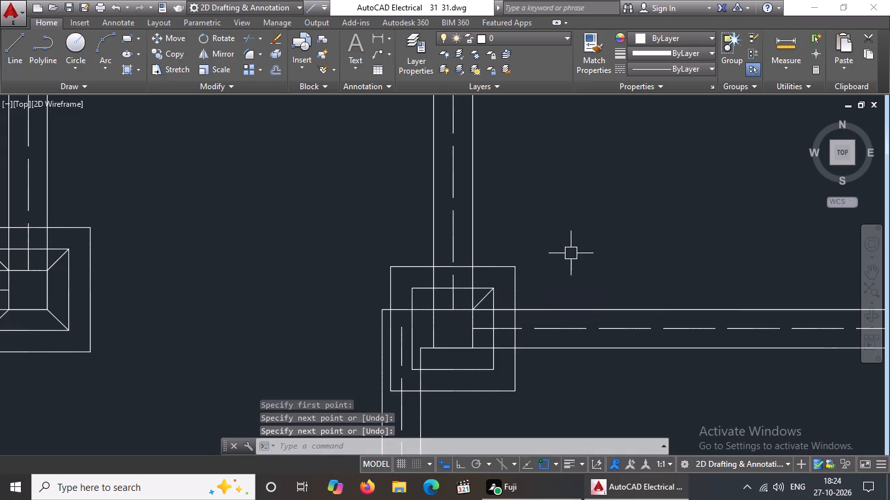
pyautogui.press('Return')
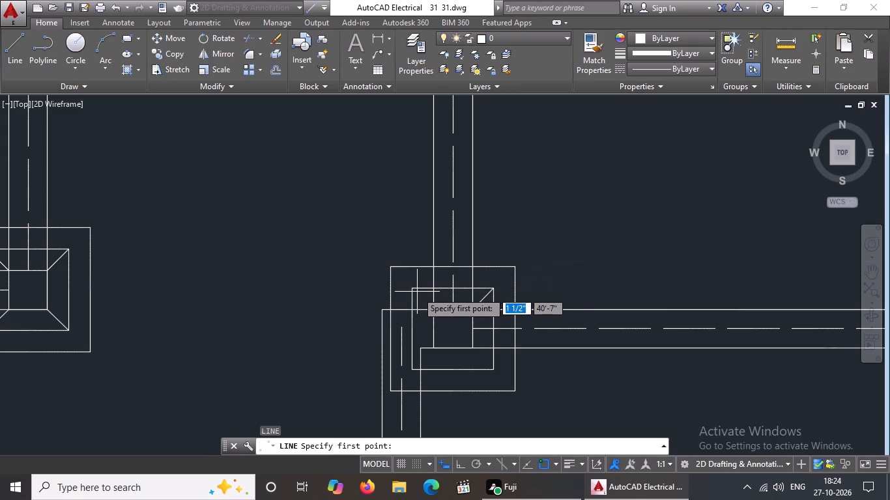
pyautogui.click(412, 288)
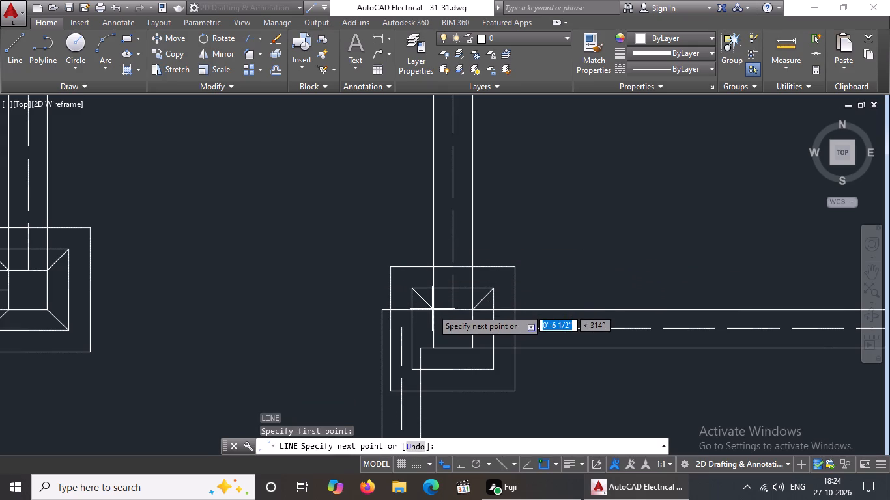
pyautogui.moveTo(435, 312); pyautogui.dragTo(442, 329)
pyautogui.press('Return')
# Draw diagonal lines joining the fourth third-row column's two bottom corners to the matching corners of its inner offset square.
pyautogui.press('l')
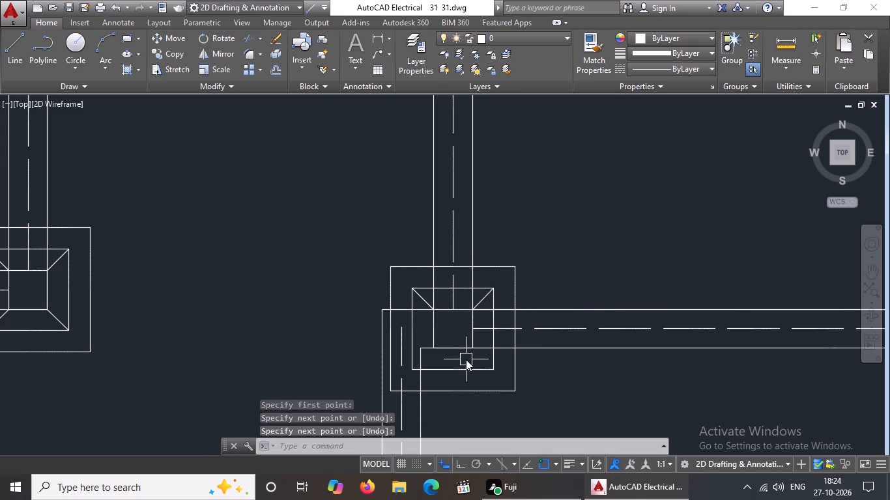
pyautogui.press('Return')
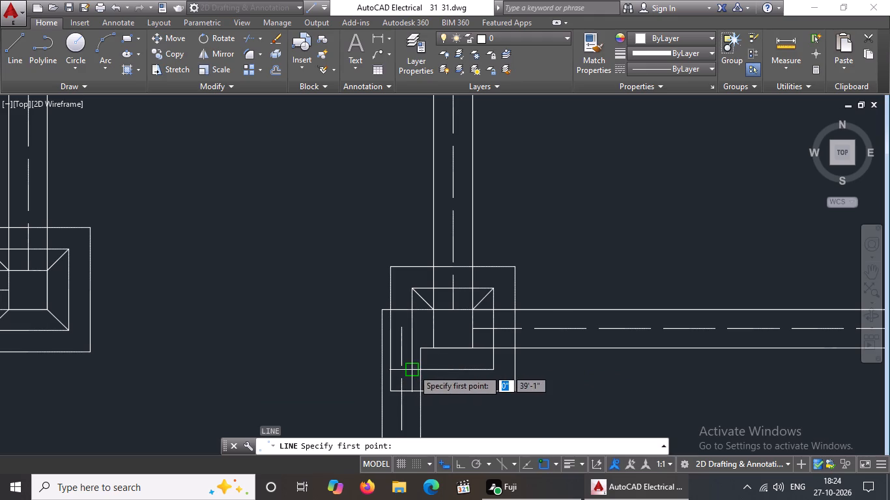
pyautogui.moveTo(413, 368); pyautogui.dragTo(420, 366)
pyautogui.moveTo(434, 348); pyautogui.dragTo(445, 341)
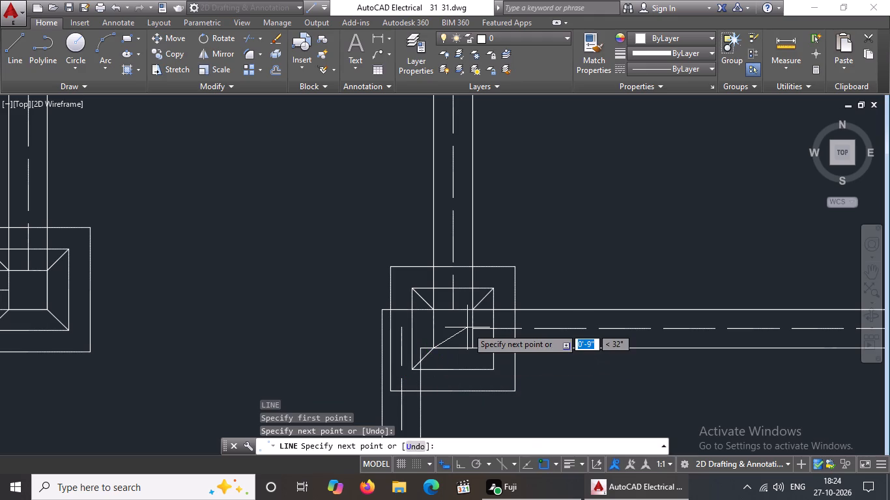
pyautogui.press('Return')
pyautogui.press('l')
pyautogui.press('Return')
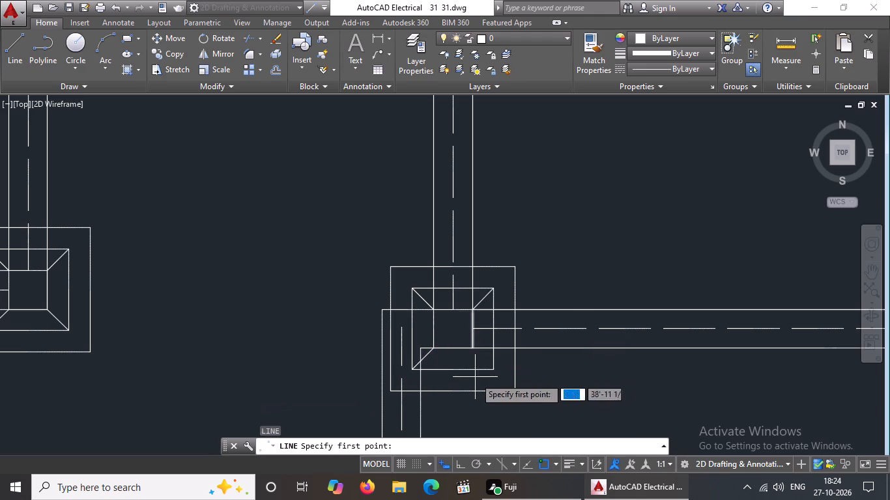
pyautogui.click(472, 346)
pyautogui.click(488, 370)
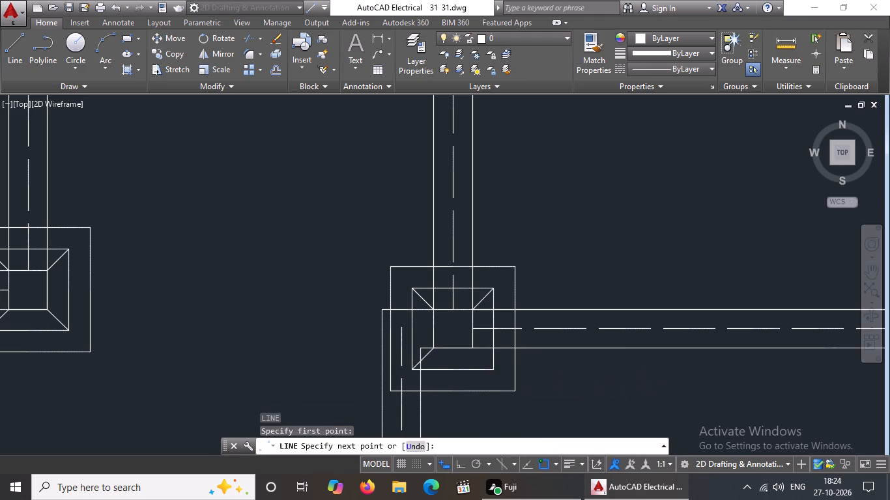
pyautogui.press('Return')
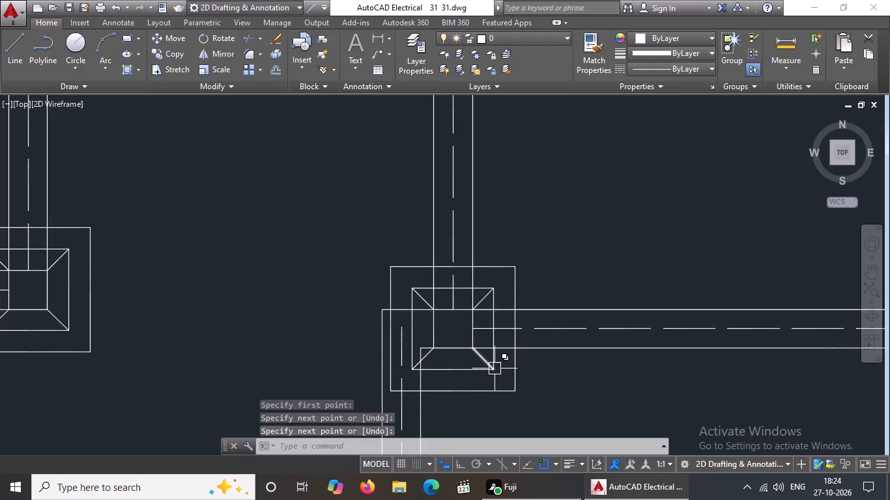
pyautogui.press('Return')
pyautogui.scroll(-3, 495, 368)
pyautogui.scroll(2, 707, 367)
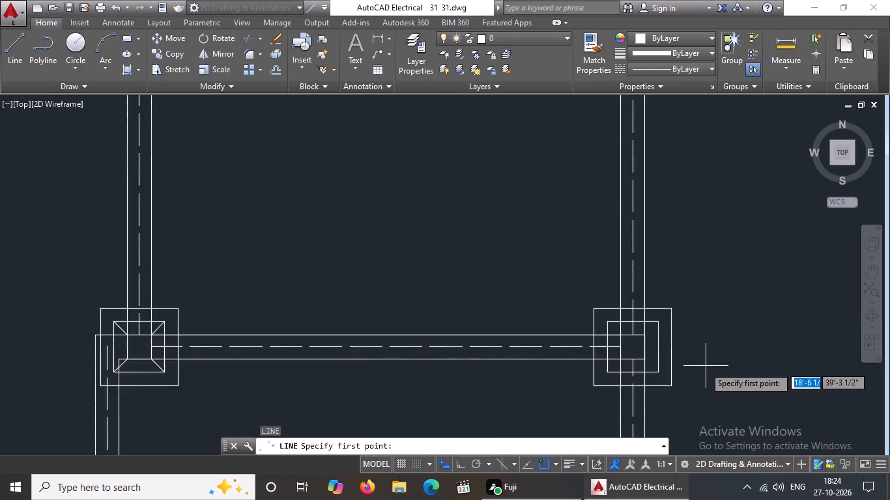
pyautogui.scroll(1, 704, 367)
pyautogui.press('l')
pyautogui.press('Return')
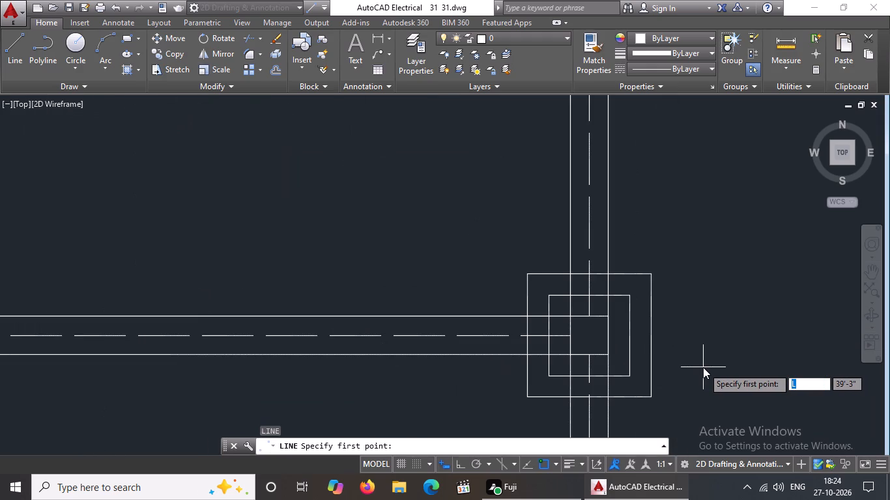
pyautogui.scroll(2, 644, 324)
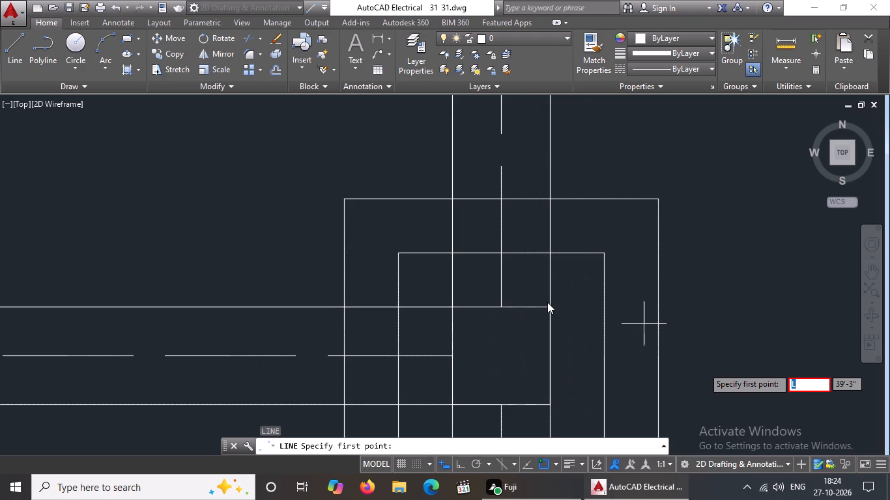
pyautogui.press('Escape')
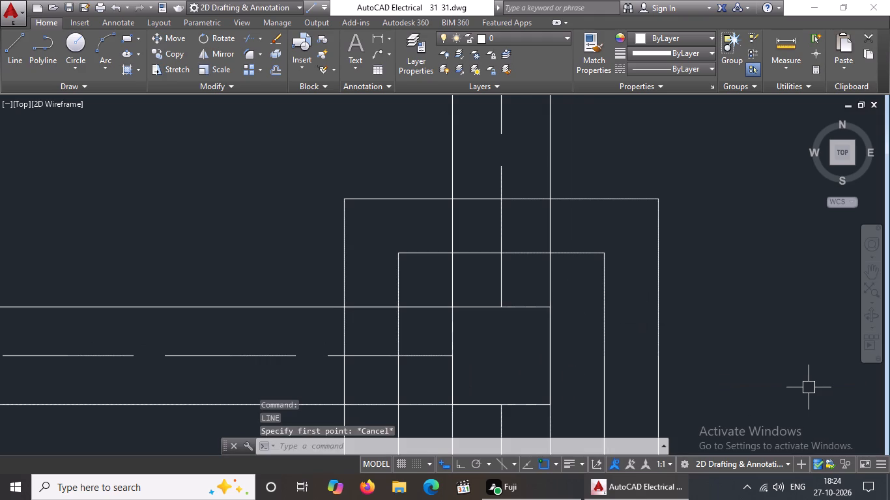
# Draw diagonal lines joining the fifth third-row column's two top corners to the matching corners of its inner offset square.
pyautogui.press('l')
pyautogui.press('Return')
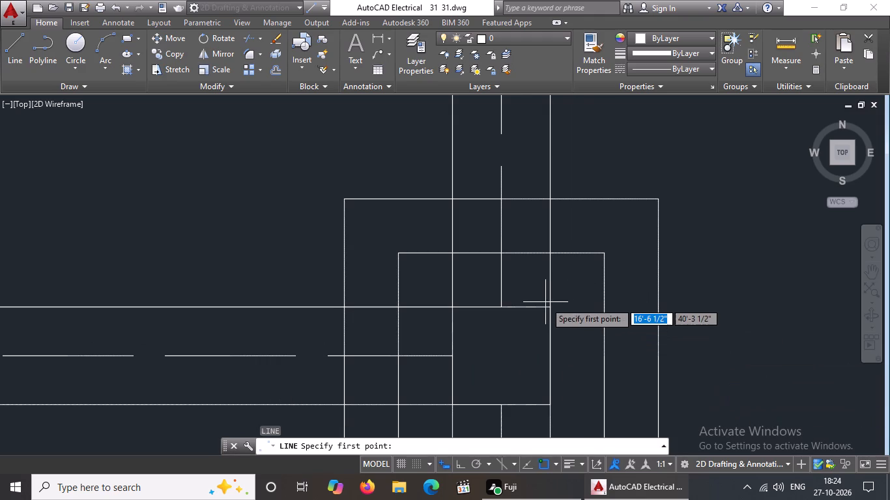
pyautogui.click(545, 309)
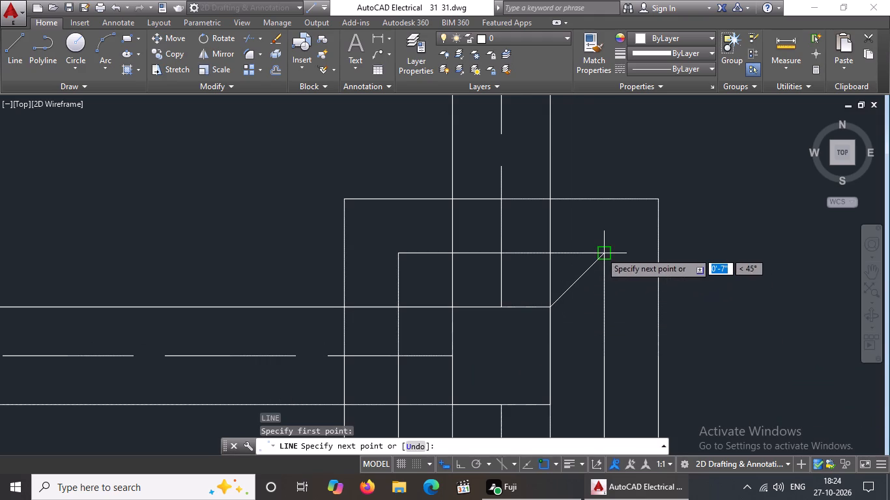
pyautogui.moveTo(601, 252); pyautogui.dragTo(610, 245)
pyautogui.press('Return')
pyautogui.press('l')
pyautogui.press('Return')
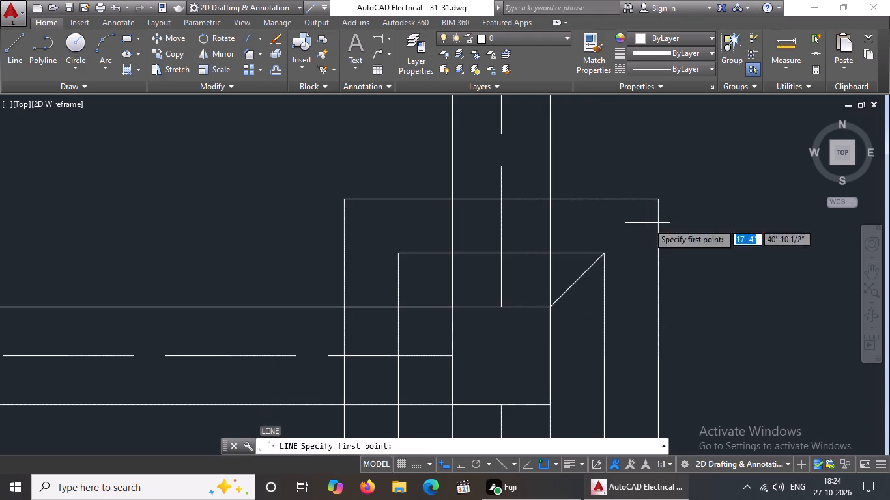
pyautogui.click(397, 255)
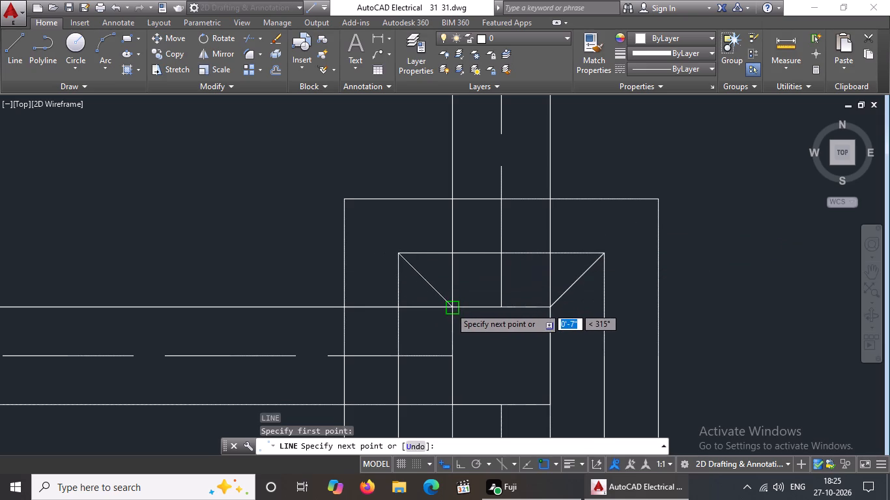
pyautogui.moveTo(450, 307); pyautogui.dragTo(470, 340)
pyautogui.press('Return')
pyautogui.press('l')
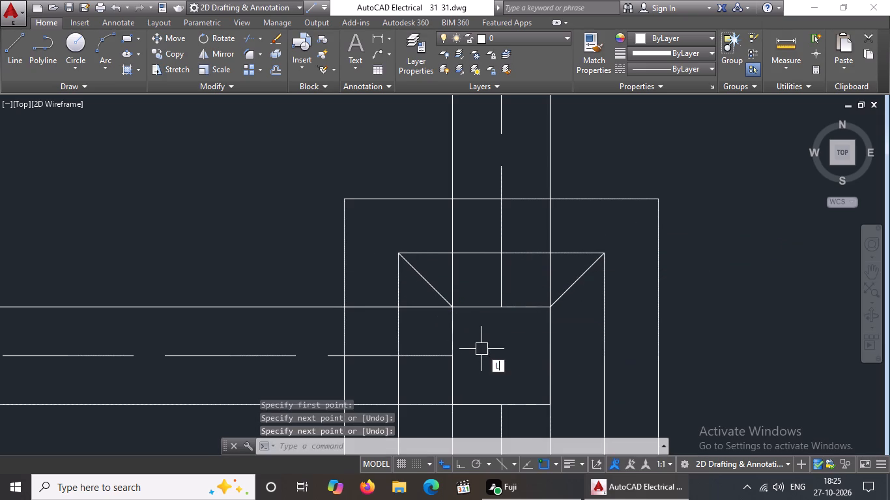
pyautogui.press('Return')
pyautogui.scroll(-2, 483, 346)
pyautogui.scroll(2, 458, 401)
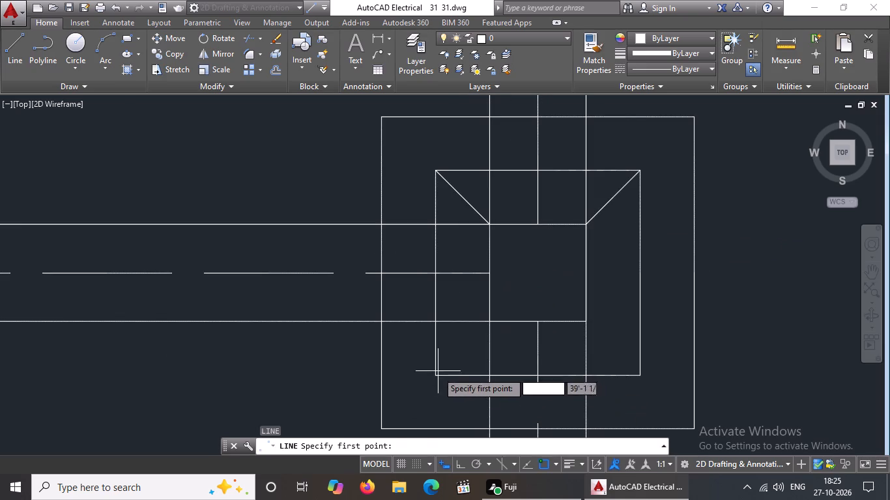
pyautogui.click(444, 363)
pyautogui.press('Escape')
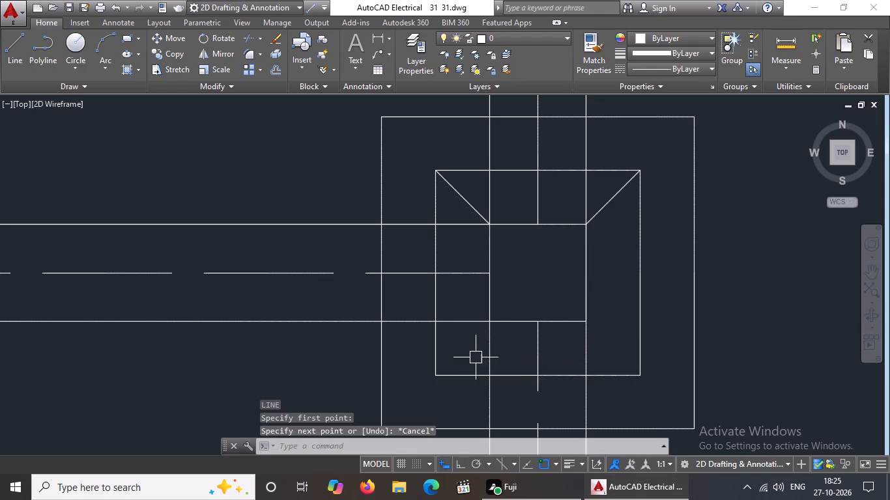
# Draw diagonal lines joining the fifth third-row column's two bottom corners to the matching corners of its inner offset square.
pyautogui.press('l')
pyautogui.press('Return')
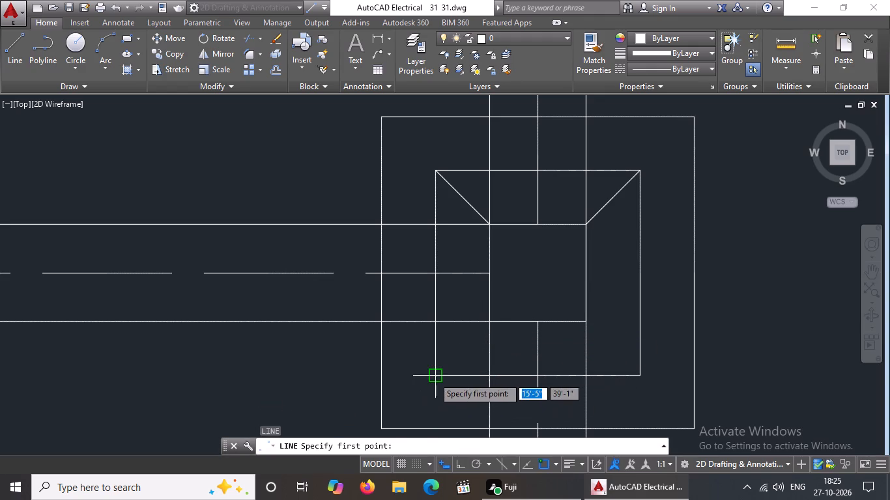
pyautogui.moveTo(433, 377); pyautogui.dragTo(446, 365)
pyautogui.click(494, 321)
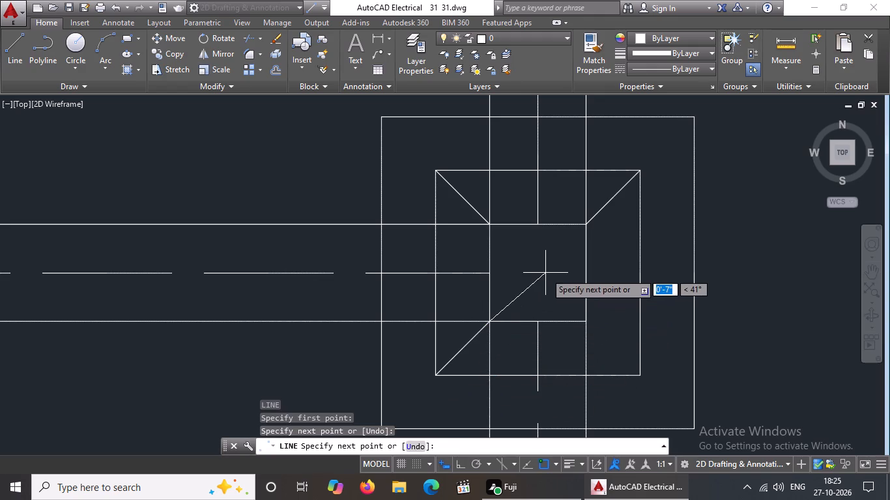
pyautogui.press('Return')
pyautogui.press('l')
pyautogui.press('Return')
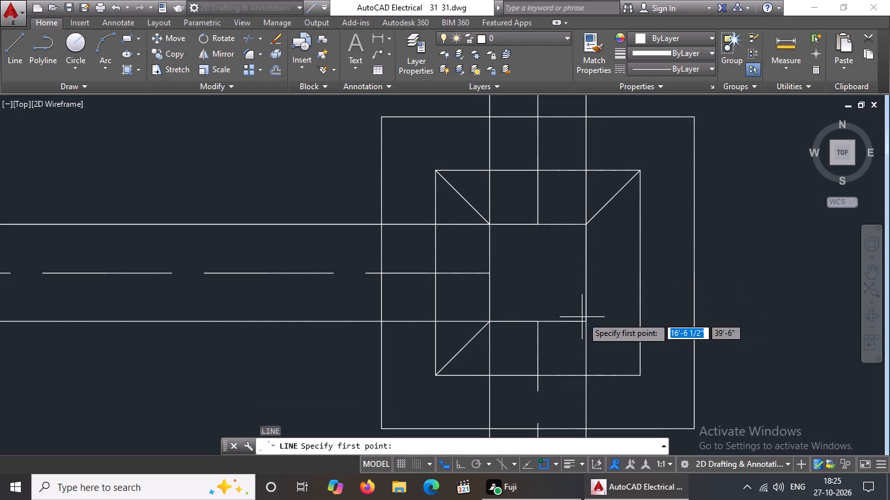
pyautogui.moveTo(583, 322); pyautogui.dragTo(584, 329)
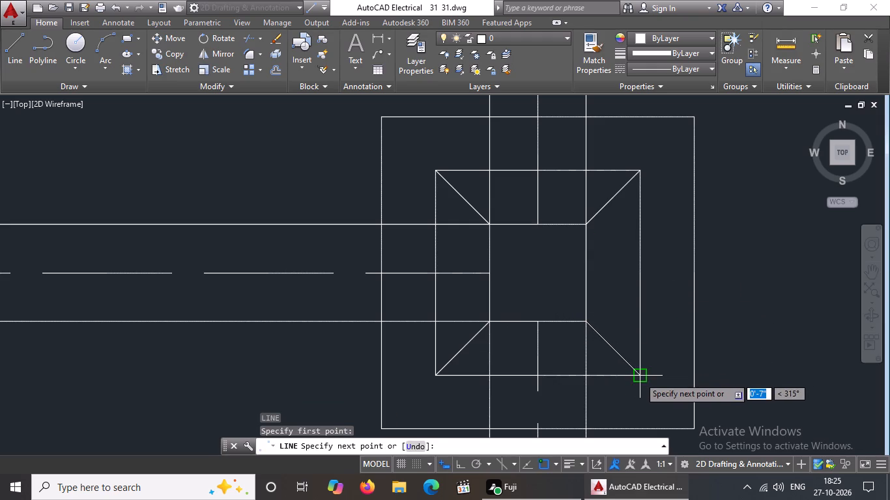
pyautogui.click(640, 377)
pyautogui.scroll(-4, 652, 365)
pyautogui.press('Return')
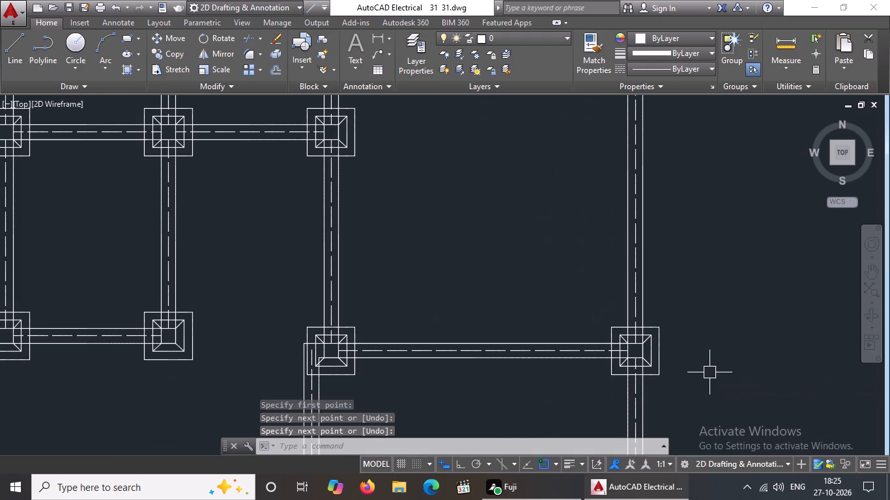
# Draw diagonal lines joining the first fourth-row column's two top corners to the matching corners of its inner offset square.
pyautogui.scroll(-4, 710, 372)
pyautogui.moveTo(684, 395); pyautogui.dragTo(582, 319, button='middle')
pyautogui.scroll(3, 524, 274)
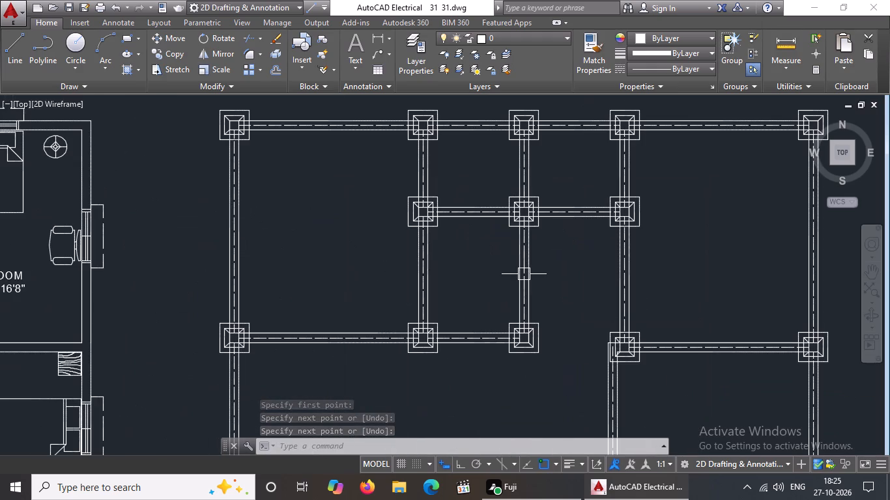
pyautogui.scroll(-1, 524, 274)
pyautogui.scroll(3, 572, 290)
pyautogui.scroll(-3, 572, 290)
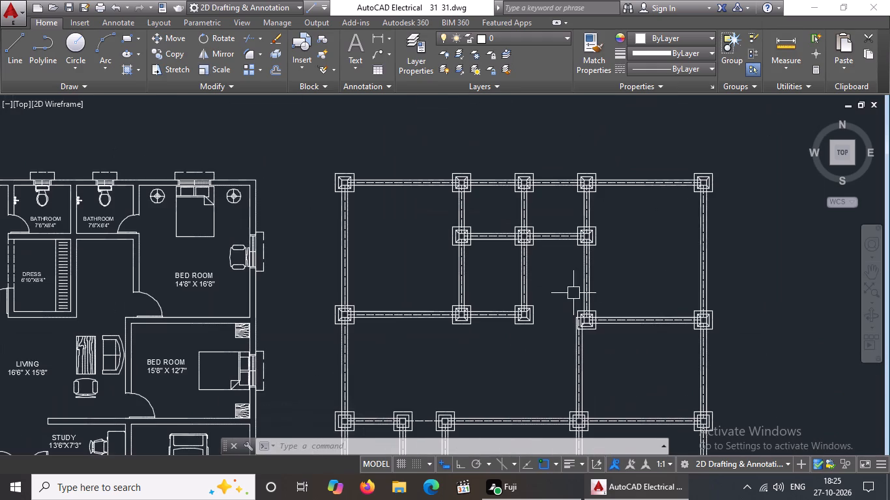
pyautogui.scroll(-1, 624, 361)
pyautogui.scroll(4, 475, 417)
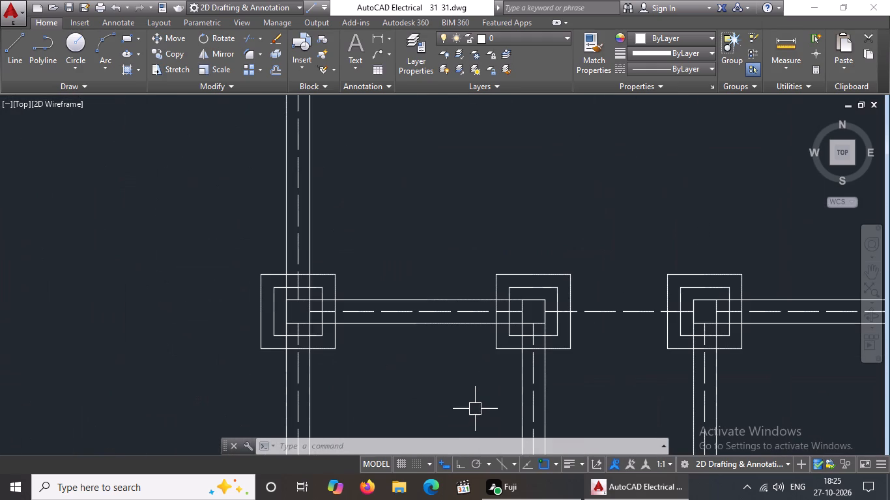
pyautogui.press('l')
pyautogui.press('Return')
pyautogui.scroll(-2, 445, 311)
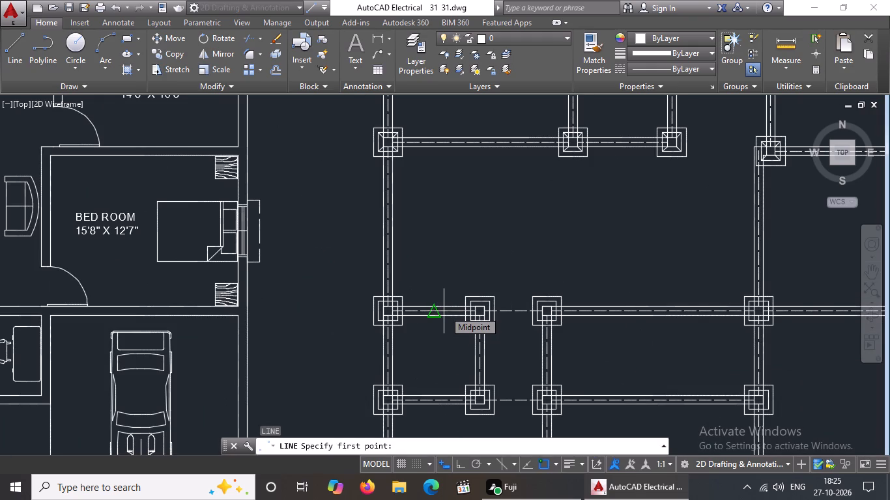
pyautogui.scroll(2, 370, 316)
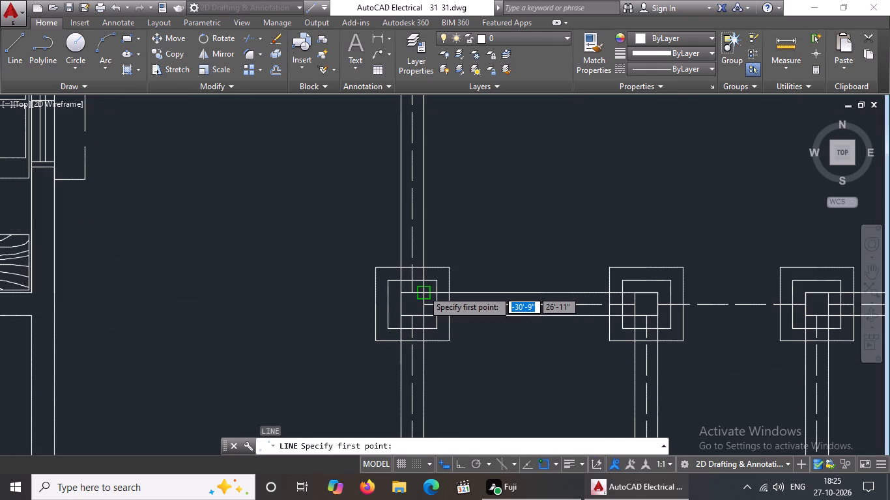
pyautogui.click(423, 290)
pyautogui.click(436, 281)
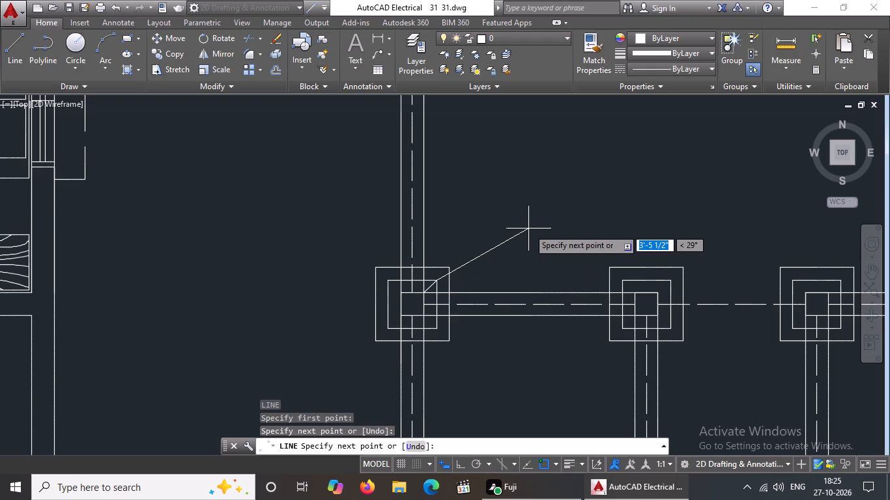
pyautogui.press('Return')
pyautogui.press('l')
pyautogui.press('Return')
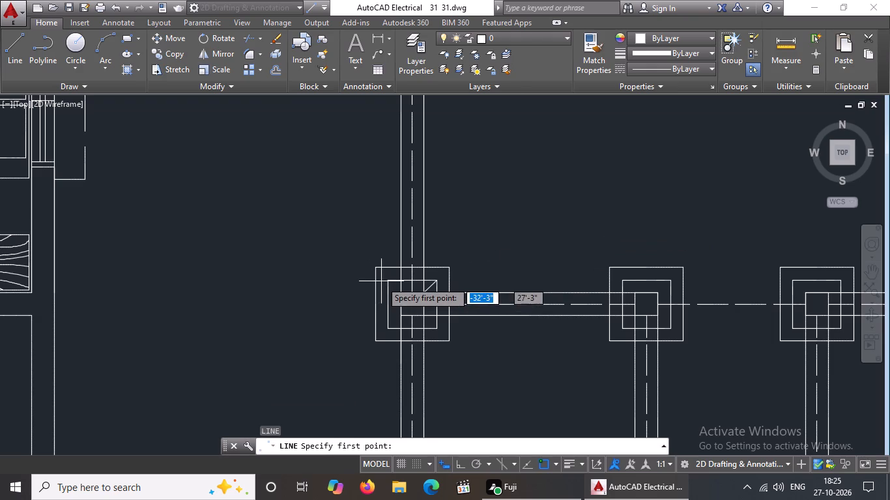
pyautogui.click(389, 281)
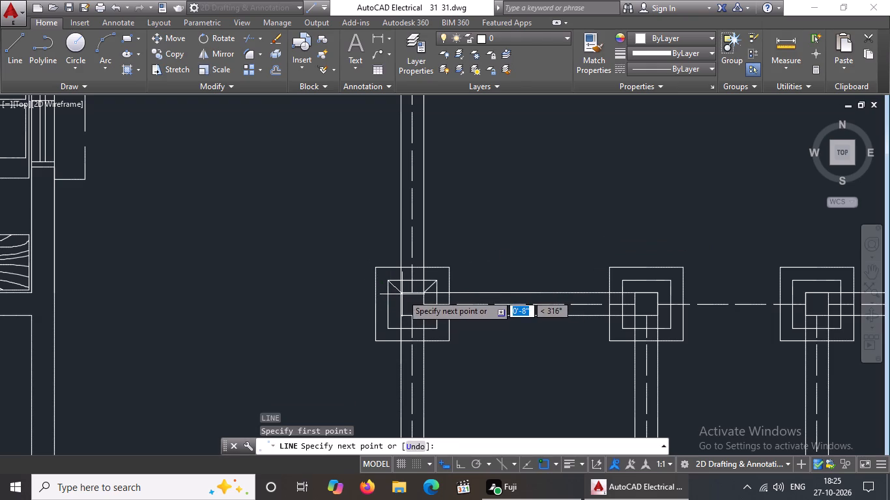
pyautogui.moveTo(401, 293); pyautogui.dragTo(409, 305)
pyautogui.press('Return')
# Draw diagonal lines joining the first fourth-row column's two bottom corners to the matching corners of its inner offset square.
pyautogui.press('l')
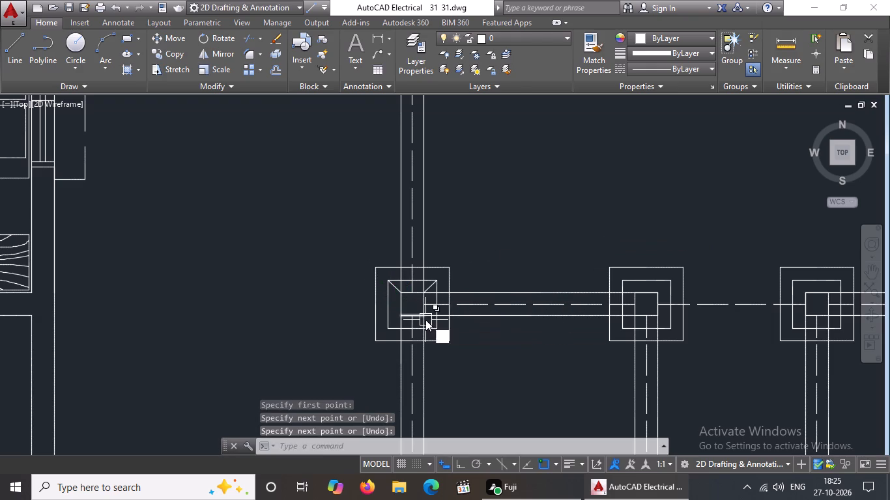
pyautogui.press('Return')
pyautogui.scroll(-1, 414, 298)
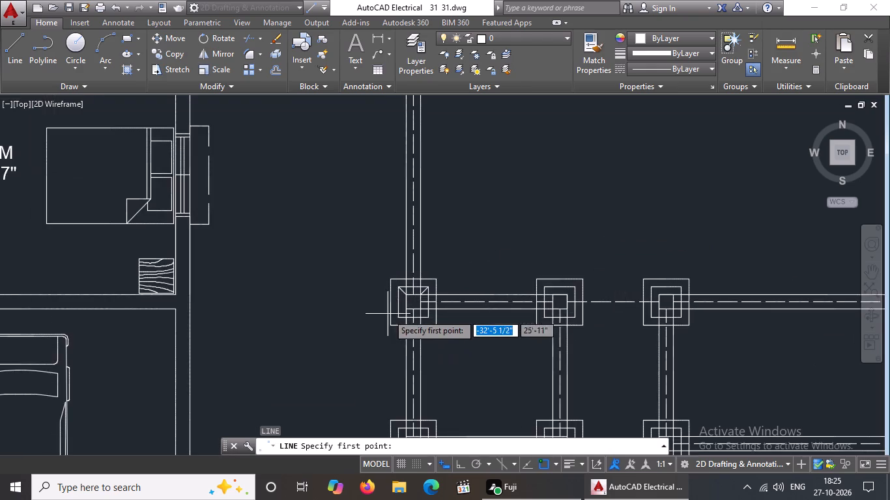
pyautogui.scroll(2, 387, 314)
pyautogui.moveTo(411, 321); pyautogui.dragTo(418, 318)
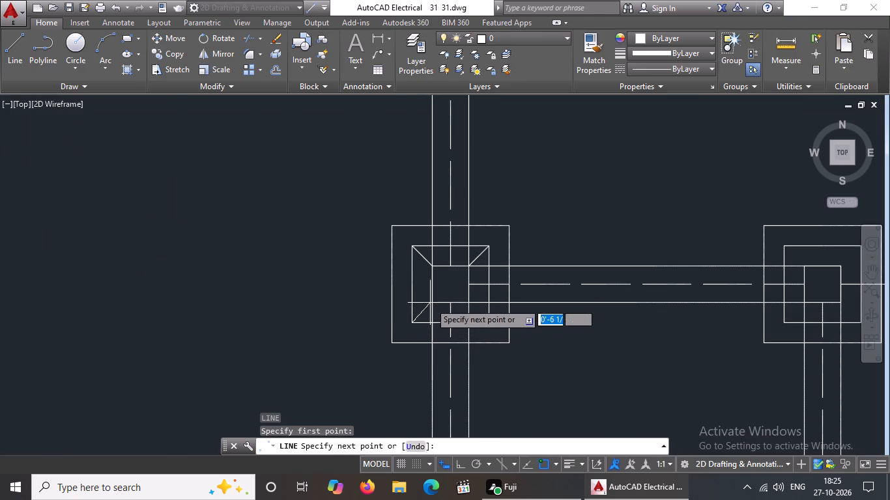
pyautogui.moveTo(432, 306); pyautogui.dragTo(447, 299)
pyautogui.press('Return')
pyautogui.press('l')
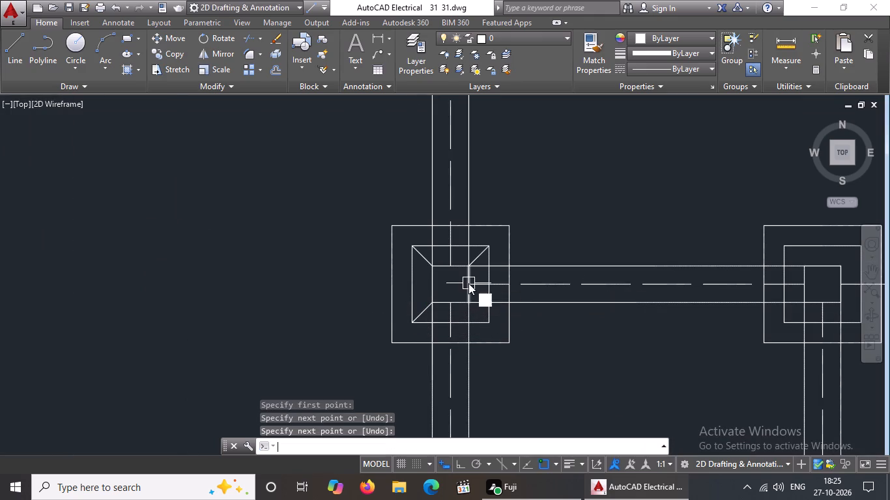
pyautogui.press('Return')
pyautogui.scroll(3, 437, 298)
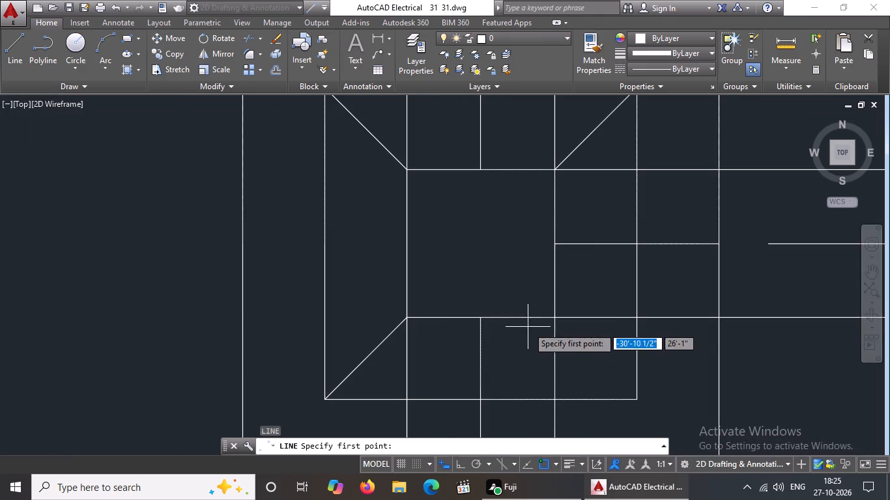
pyautogui.click(554, 317)
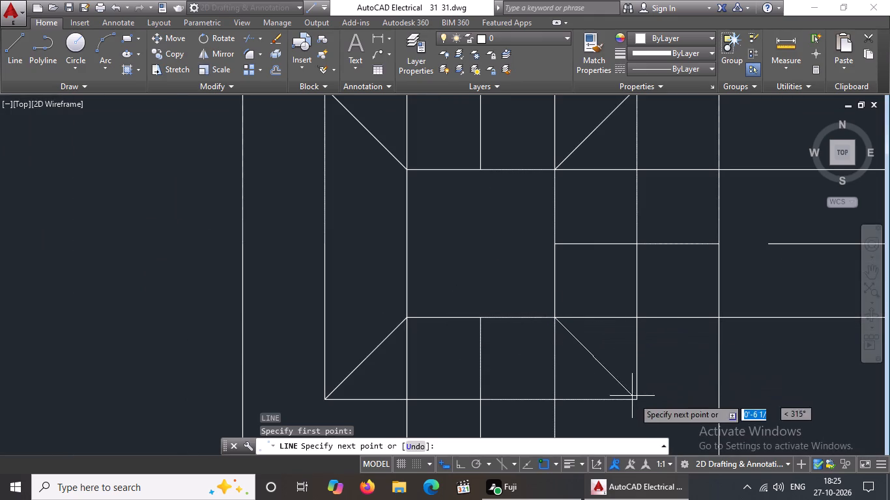
pyautogui.click(637, 398)
pyautogui.scroll(-4, 634, 393)
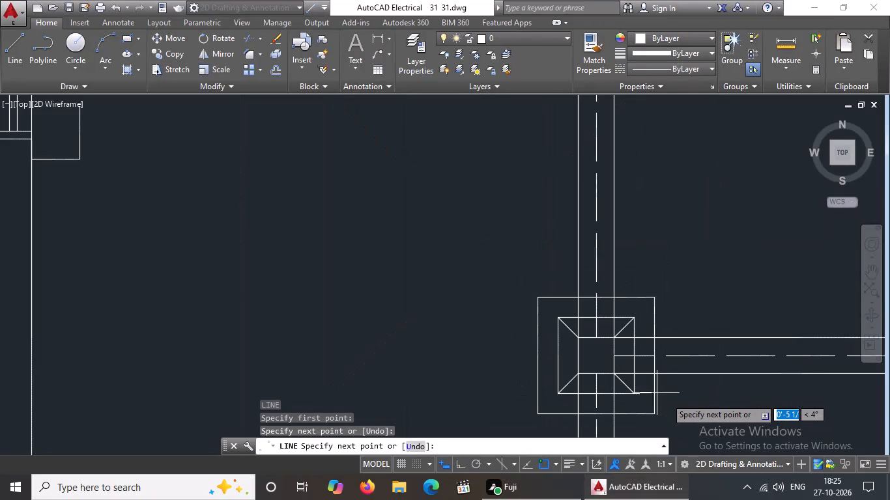
pyautogui.press('Return')
# Draw diagonal lines joining the first fifth-row column's two top corners to the matching corners of its inner offset square.
pyautogui.press('l')
pyautogui.press('Return')
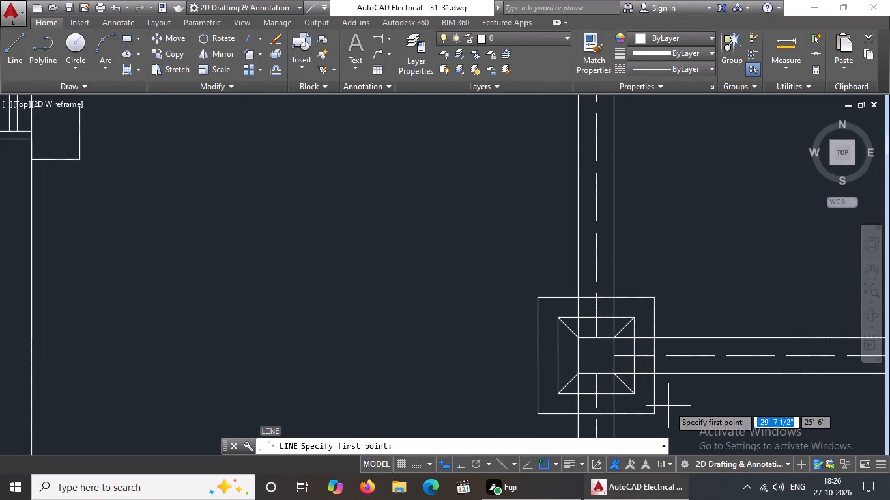
pyautogui.scroll(-5, 594, 372)
pyautogui.scroll(3, 712, 385)
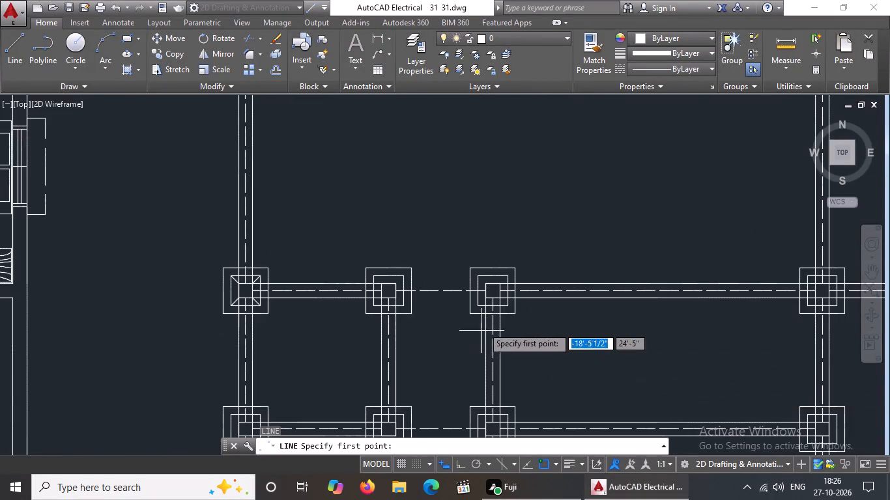
pyautogui.scroll(-3, 483, 326)
pyautogui.scroll(5, 423, 371)
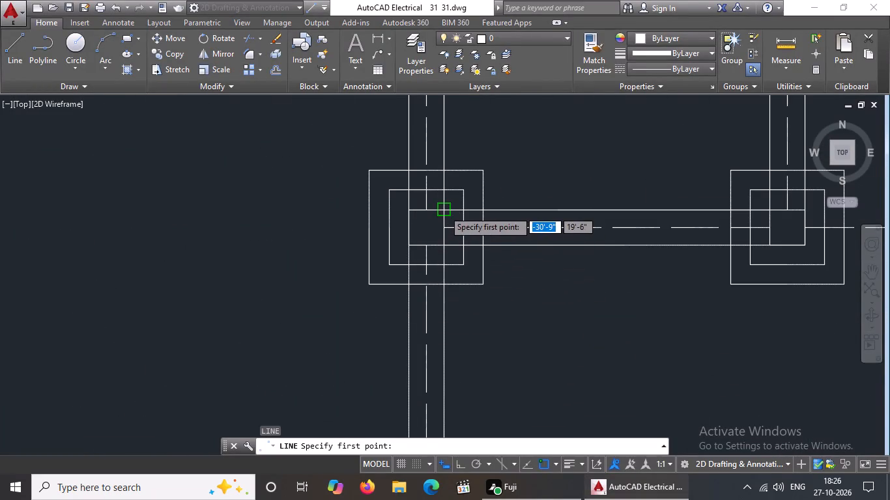
pyautogui.click(444, 210)
pyautogui.click(465, 190)
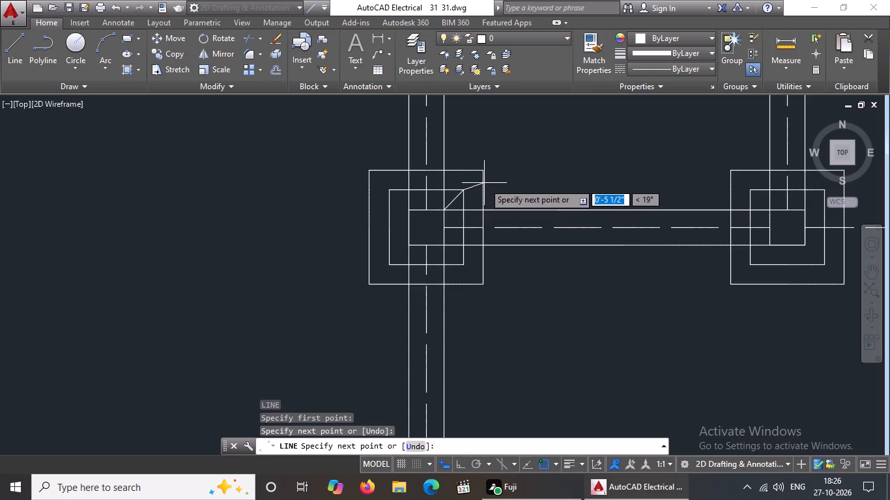
pyautogui.press('Return')
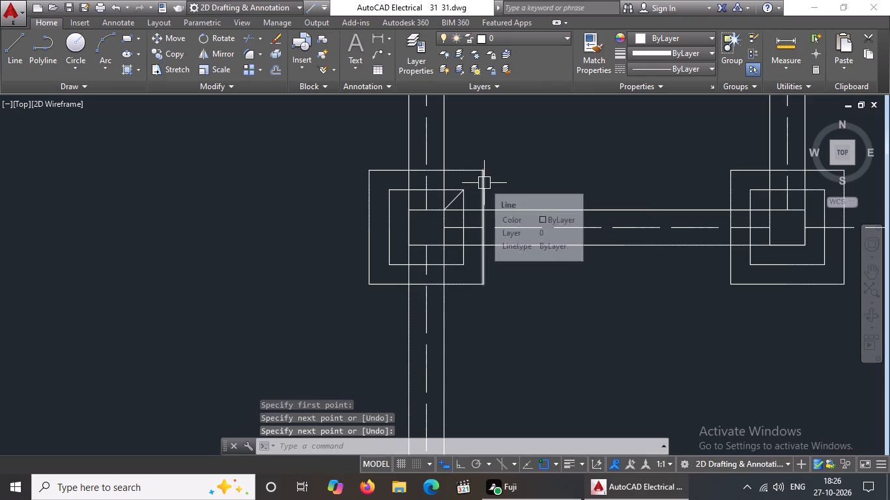
pyautogui.press('l')
pyautogui.press('Return')
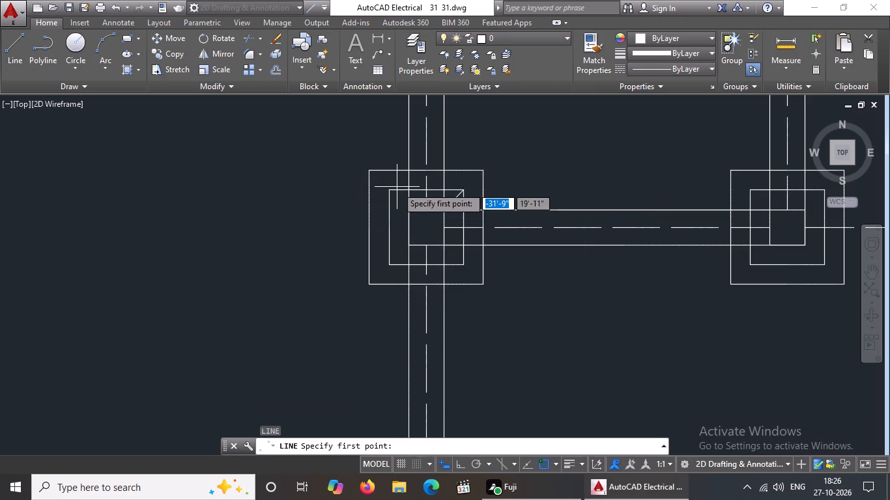
pyautogui.click(391, 191)
pyautogui.moveTo(409, 212); pyautogui.dragTo(409, 211)
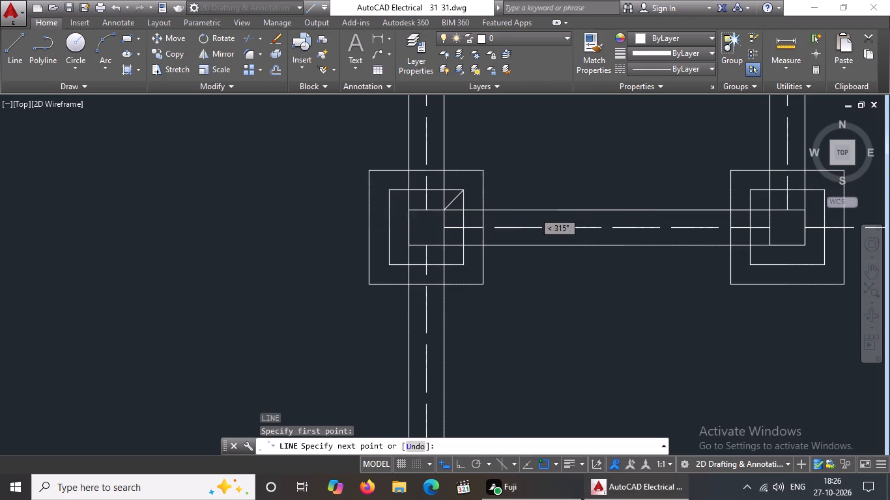
pyautogui.moveTo(409, 211); pyautogui.dragTo(423, 232)
pyautogui.press('Return')
# Draw diagonal lines joining the first fifth-row column's two bottom corners to the matching corners of its inner offset square.
pyautogui.press('l')
pyautogui.press('Return')
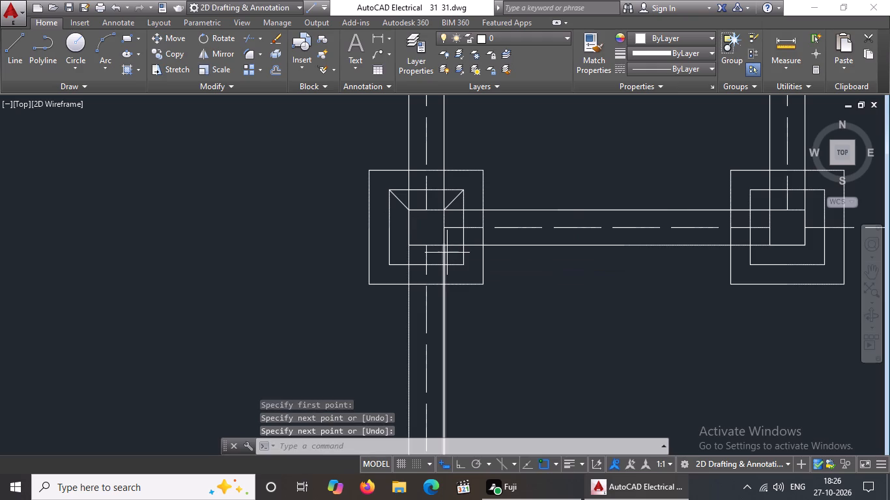
pyautogui.click(388, 262)
pyautogui.press('Escape')
pyautogui.press('l')
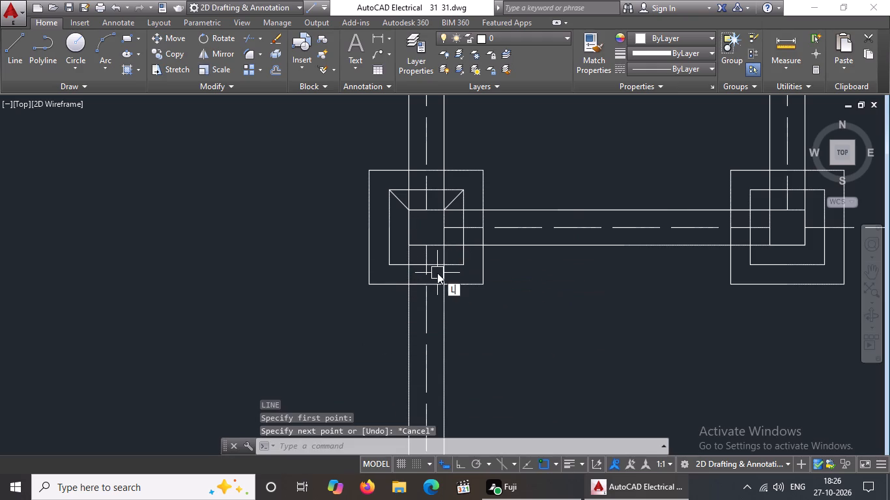
pyautogui.press('Return')
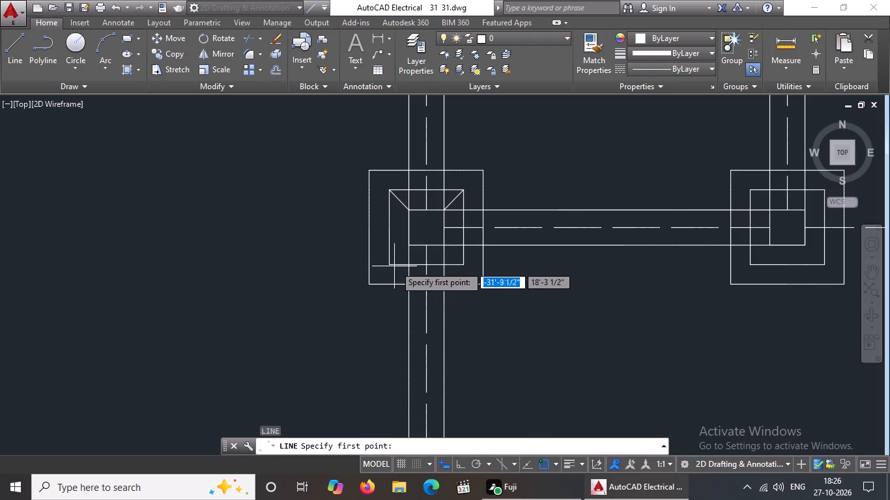
pyautogui.click(392, 266)
pyautogui.moveTo(410, 245); pyautogui.dragTo(429, 232)
pyautogui.press('Return')
pyautogui.press('l')
pyautogui.press('Return')
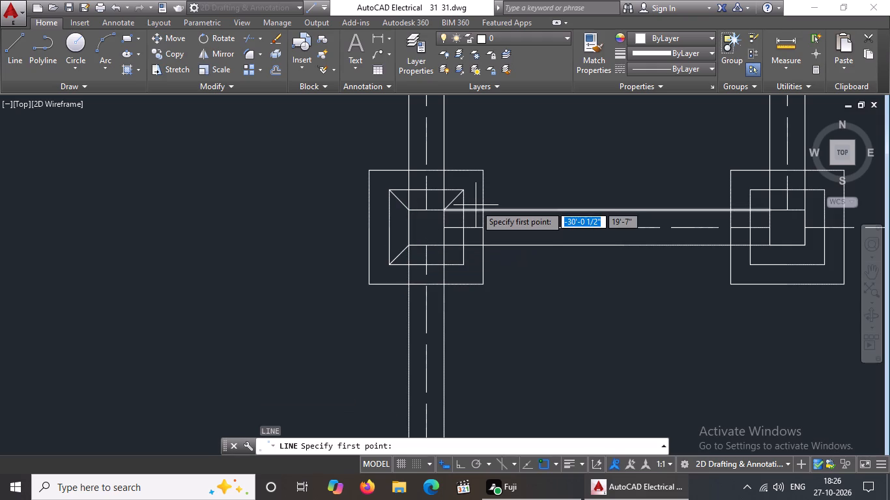
pyautogui.click(448, 245)
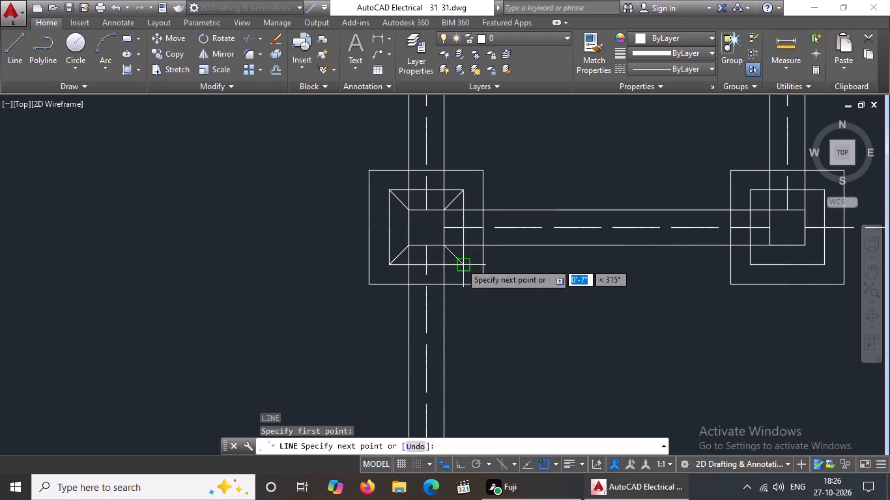
pyautogui.click(461, 263)
pyautogui.press('Return')
# Draw diagonal lines joining the second fifth-row column's two bottom corners to the matching corners of its inner offset square.
pyautogui.press('l')
pyautogui.press('Return')
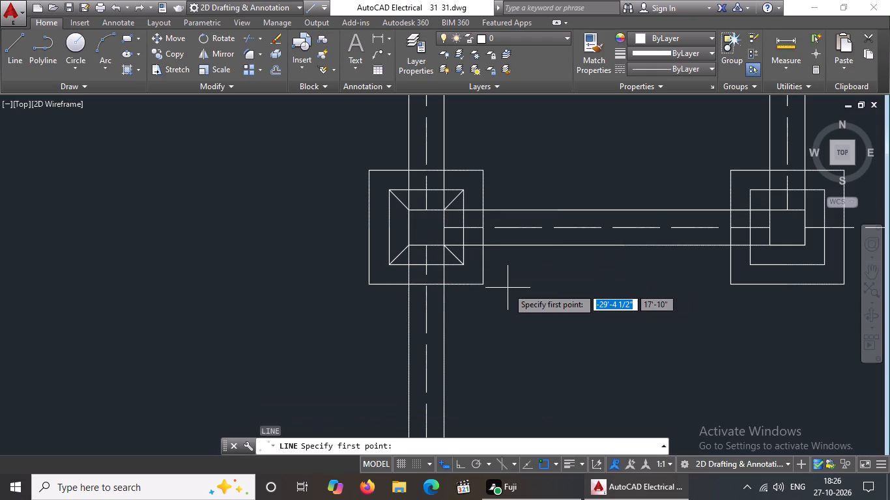
pyautogui.scroll(-3, 508, 287)
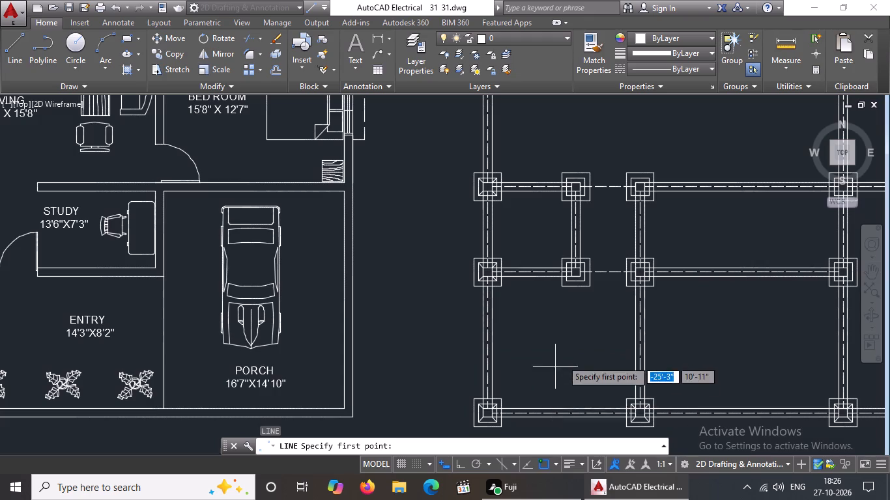
pyautogui.scroll(4, 592, 283)
pyautogui.click(559, 273)
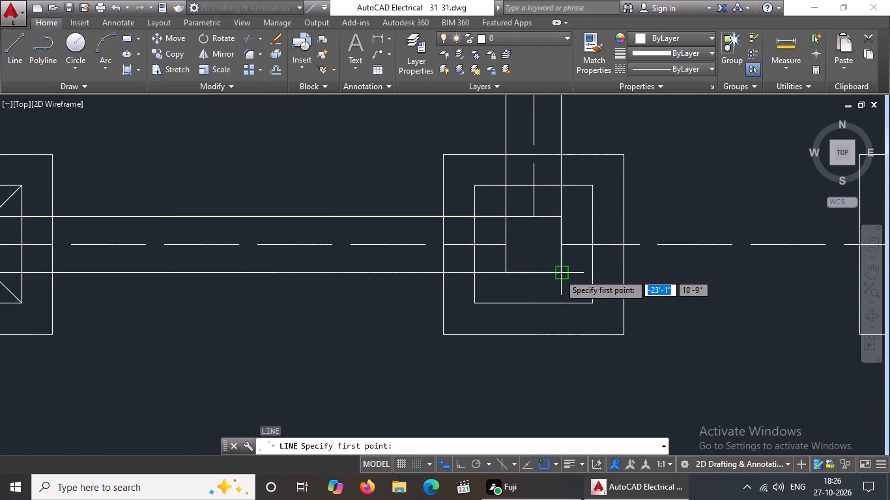
pyautogui.moveTo(594, 301); pyautogui.dragTo(596, 309)
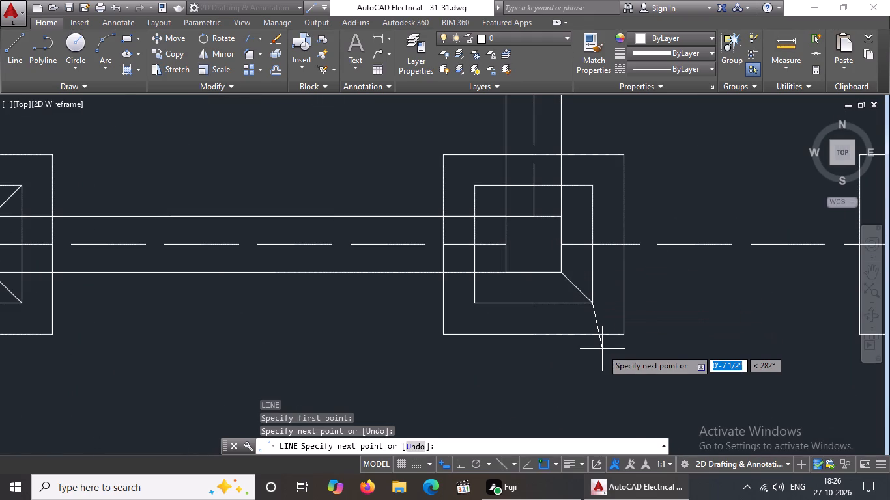
pyautogui.press('l')
pyautogui.press('Return')
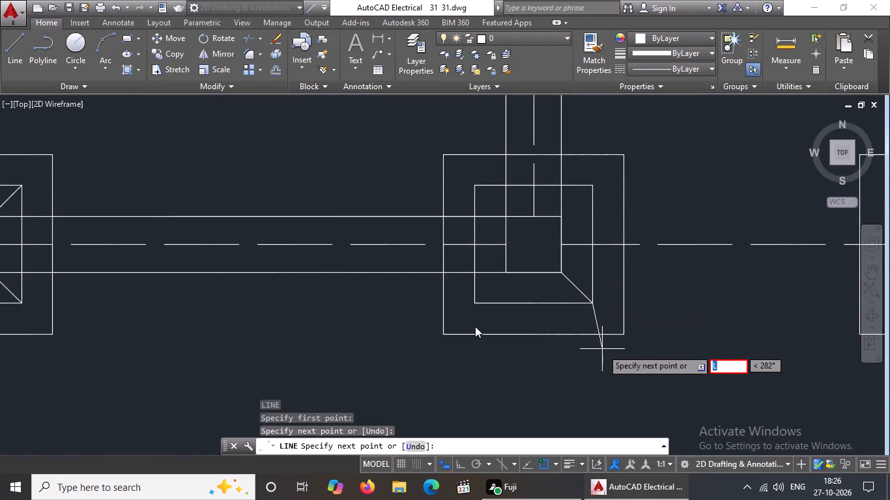
pyautogui.press('Escape')
pyautogui.press('l')
pyautogui.press('Return')
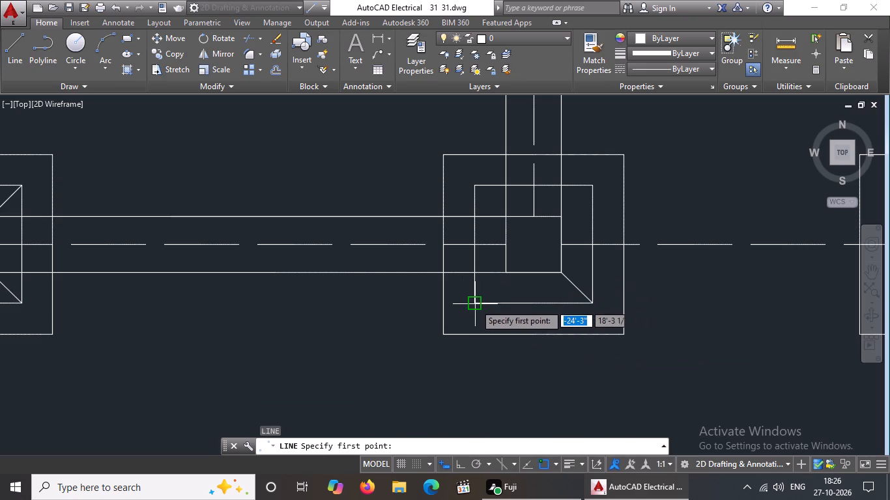
pyautogui.click(476, 304)
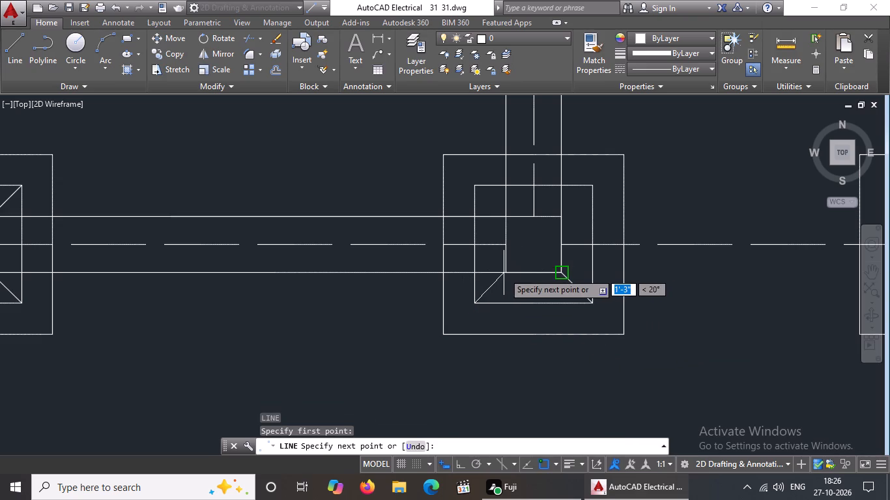
pyautogui.moveTo(506, 270); pyautogui.dragTo(512, 263)
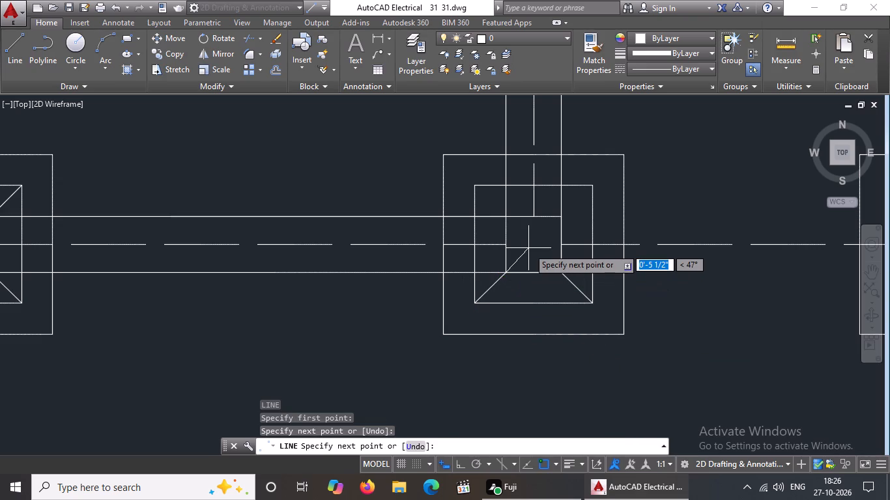
pyautogui.press('Return')
# Draw diagonal lines joining the second fifth-row column's two top corners to the matching corners of its inner offset square.
pyautogui.press('l')
pyautogui.press('Return')
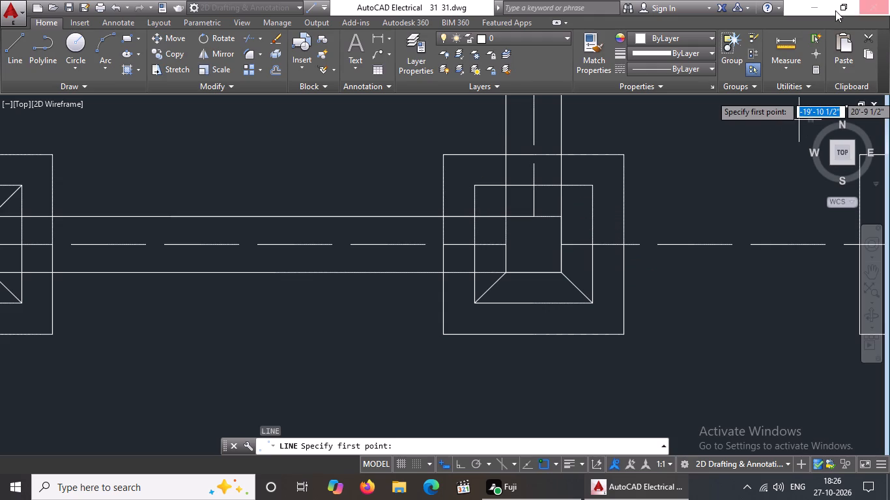
pyautogui.click(476, 185)
pyautogui.click(506, 219)
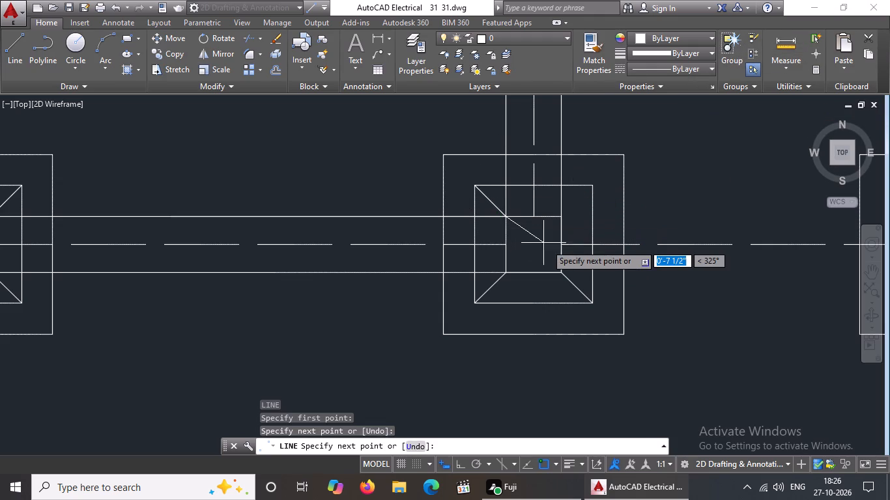
pyautogui.press('Return')
pyautogui.press('l')
pyautogui.press('Return')
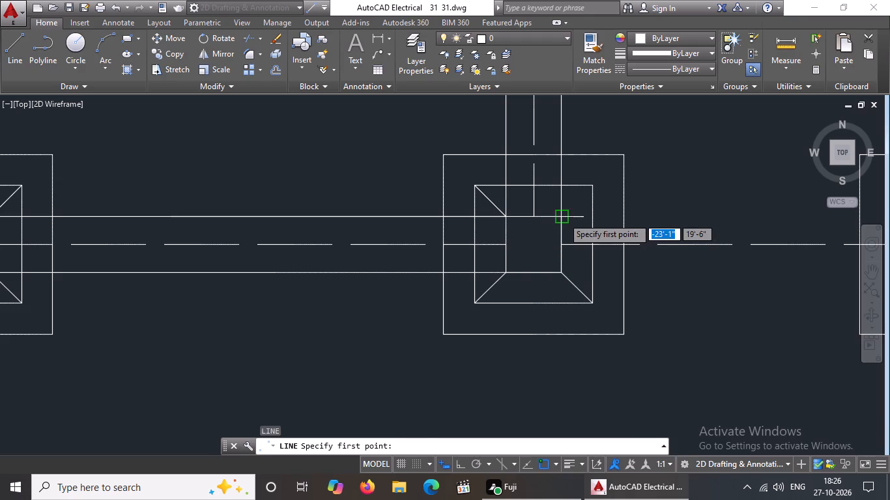
pyautogui.click(563, 217)
pyautogui.click(594, 189)
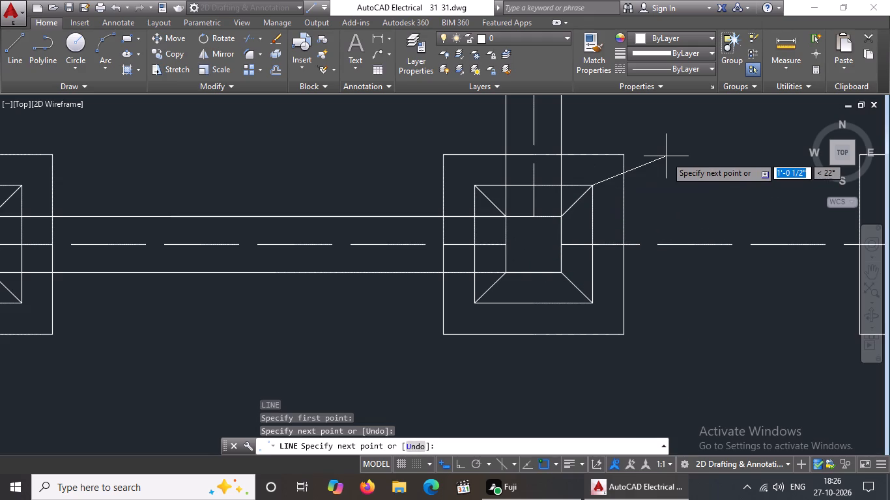
pyautogui.press('Return')
# Draw diagonal lines joining the third fifth-row column's two top corners to the matching corners of its inner offset square.
pyautogui.press('l')
pyautogui.press('Return')
pyautogui.scroll(-3, 644, 166)
pyautogui.scroll(3, 779, 179)
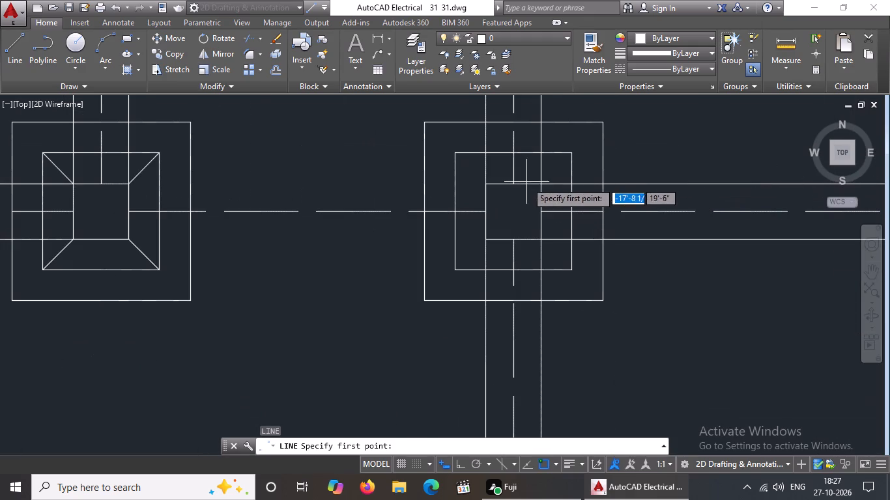
pyautogui.moveTo(539, 185); pyautogui.dragTo(552, 177)
pyautogui.moveTo(570, 154); pyautogui.dragTo(582, 149)
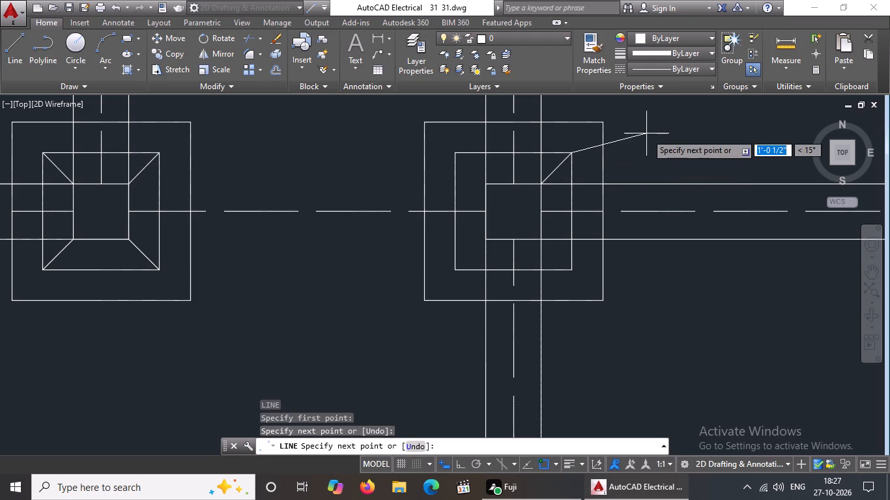
pyautogui.press('Return')
pyautogui.press('l')
pyautogui.press('Return')
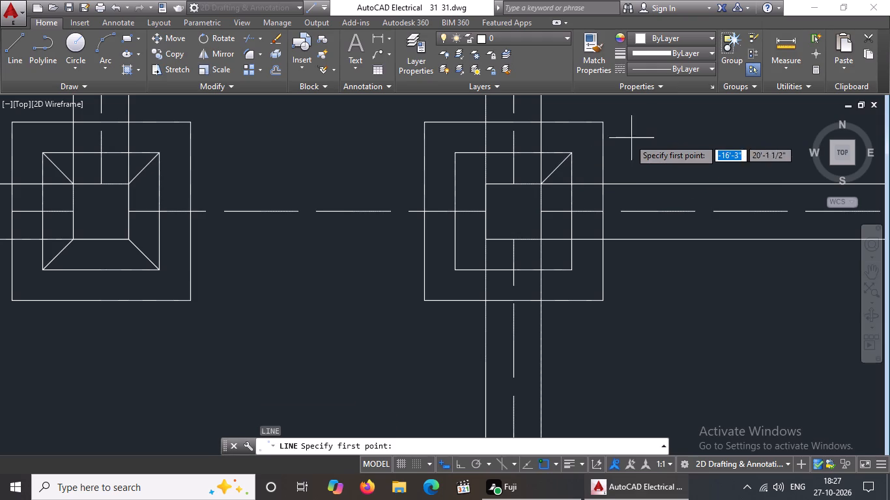
pyautogui.click(457, 153)
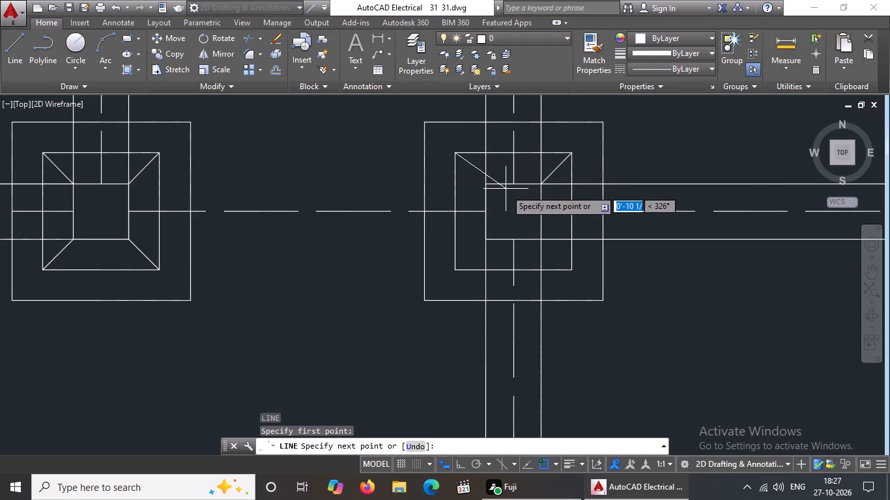
pyautogui.click(487, 183)
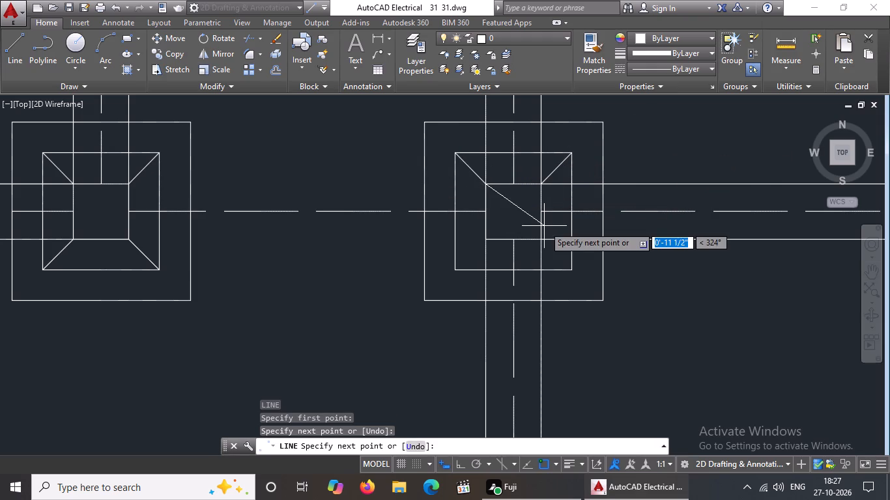
pyautogui.press('Return')
# Draw diagonal lines joining the third fifth-row column's two bottom corners to the matching corners of its inner offset square.
pyautogui.press('l')
pyautogui.press('Return')
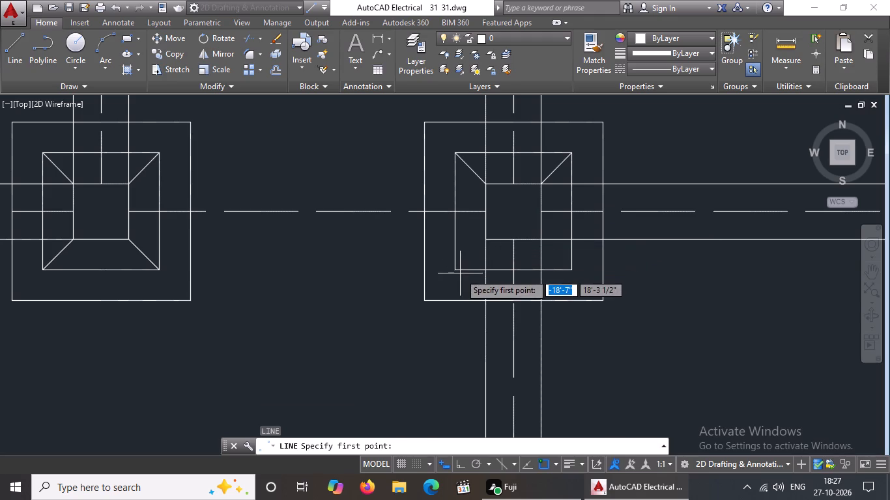
pyautogui.click(456, 270)
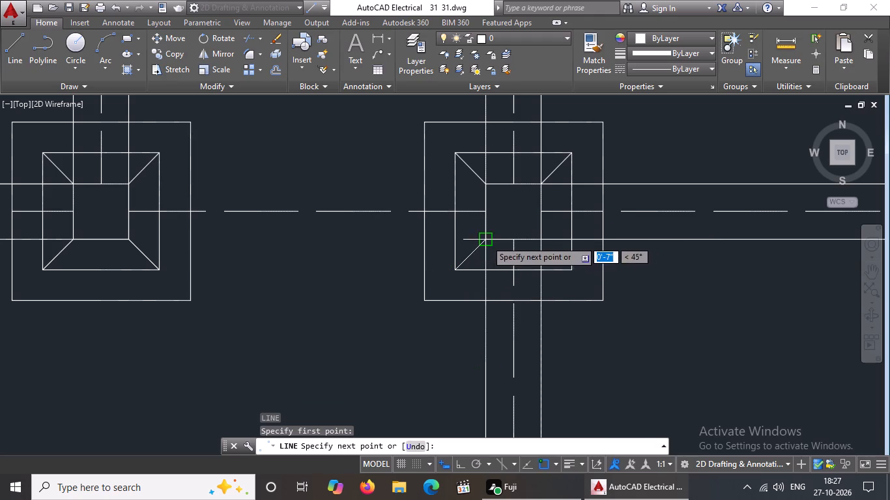
pyautogui.moveTo(486, 240); pyautogui.dragTo(493, 235)
pyautogui.press('Return')
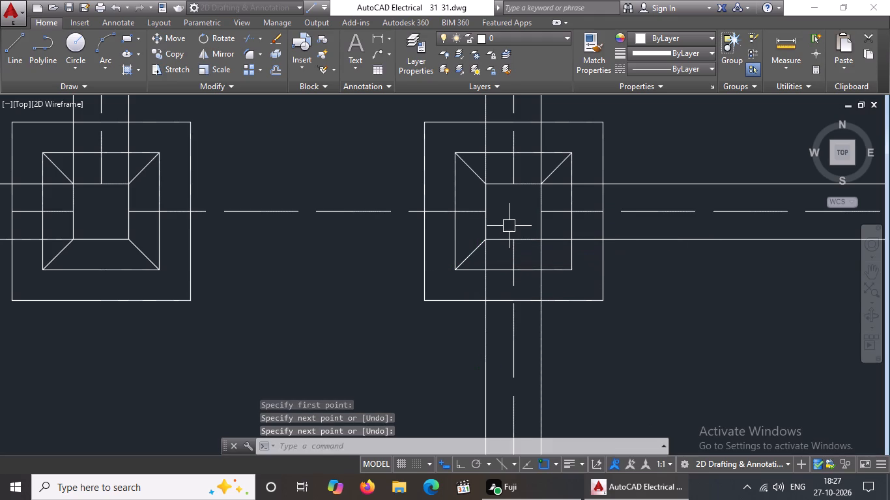
pyautogui.press('l')
pyautogui.press('Return')
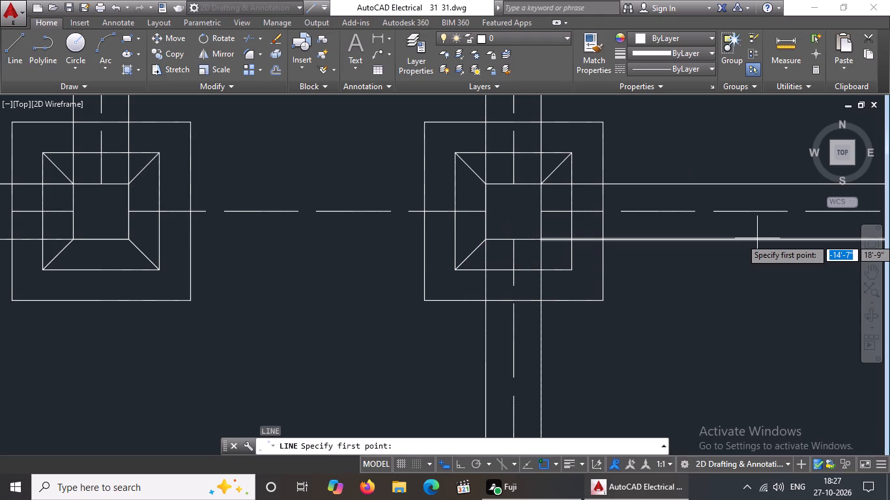
pyautogui.click(541, 237)
pyautogui.click(571, 270)
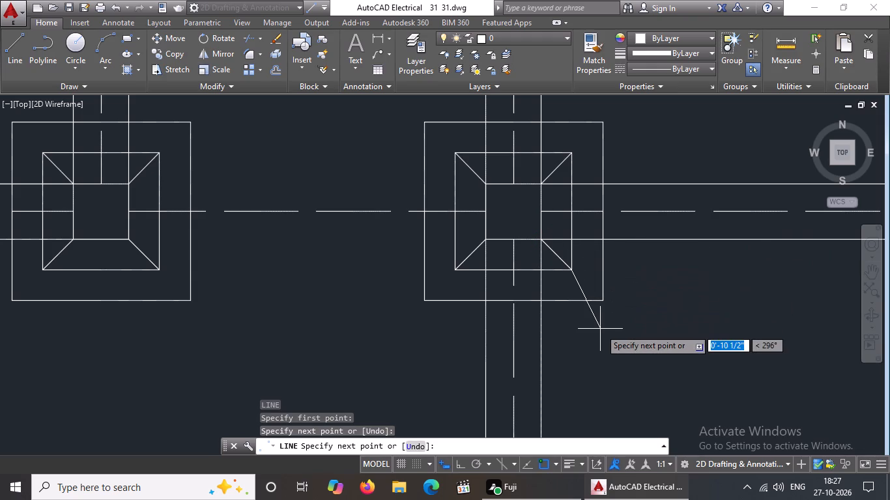
pyautogui.press('Return')
# Draw diagonal lines joining the fourth fifth-row column's two top corners to the matching corners of its inner offset square.
pyautogui.scroll(-3, 599, 330)
pyautogui.scroll(-3, 515, 316)
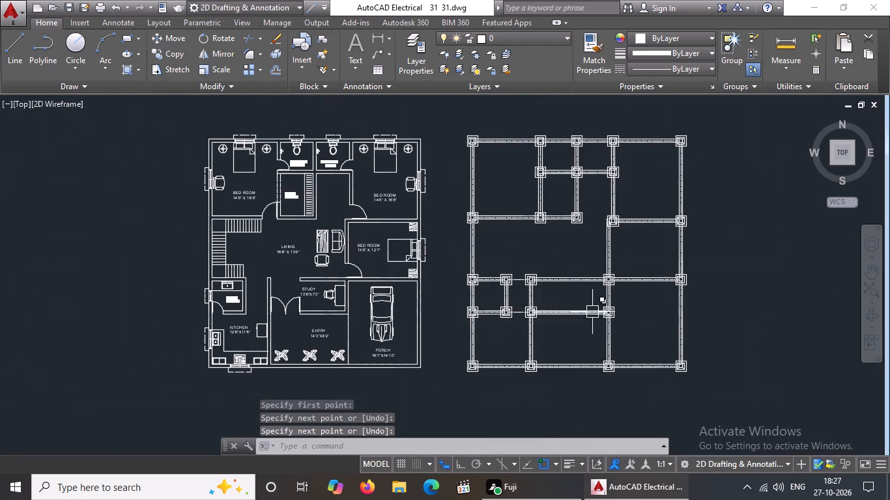
pyautogui.scroll(3, 630, 316)
pyautogui.press('l')
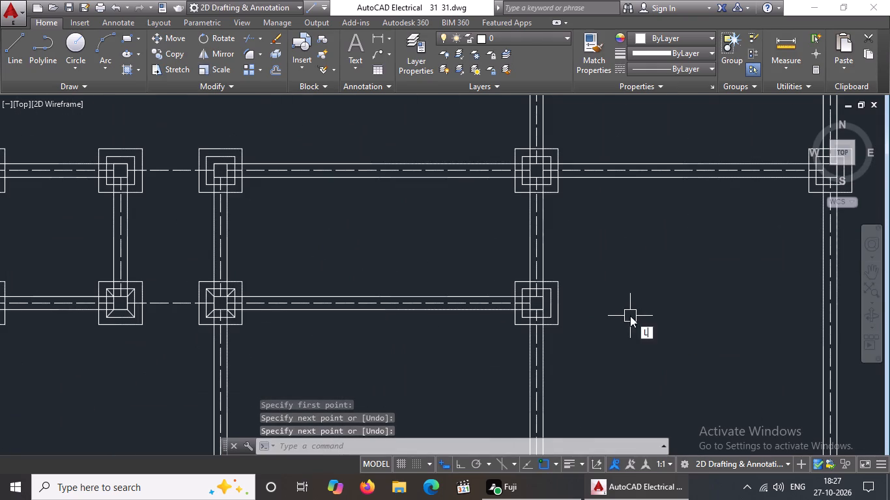
pyautogui.press('Return')
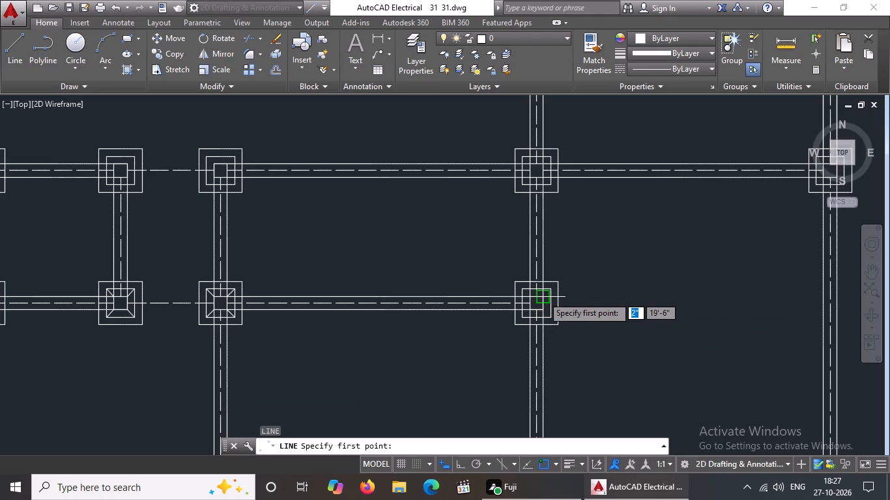
pyautogui.click(543, 296)
pyautogui.moveTo(553, 290); pyautogui.dragTo(562, 285)
pyautogui.press('Return')
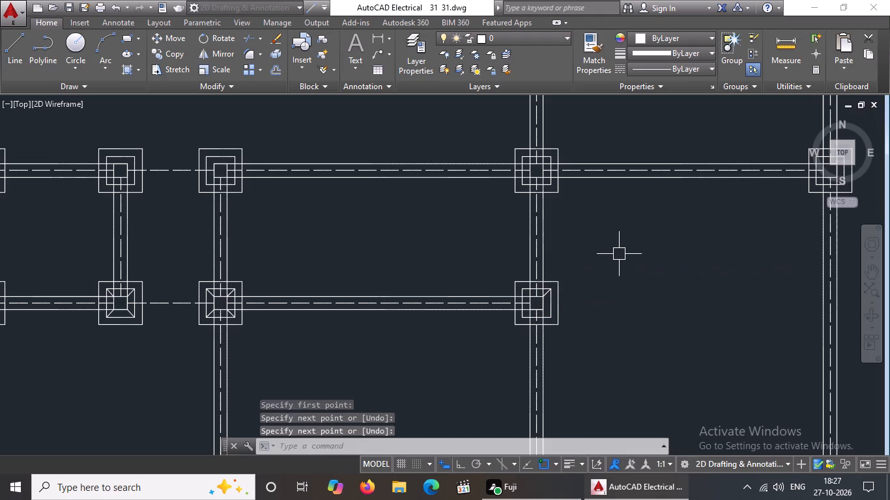
pyautogui.press('l')
pyautogui.press('Return')
pyautogui.scroll(3, 526, 275)
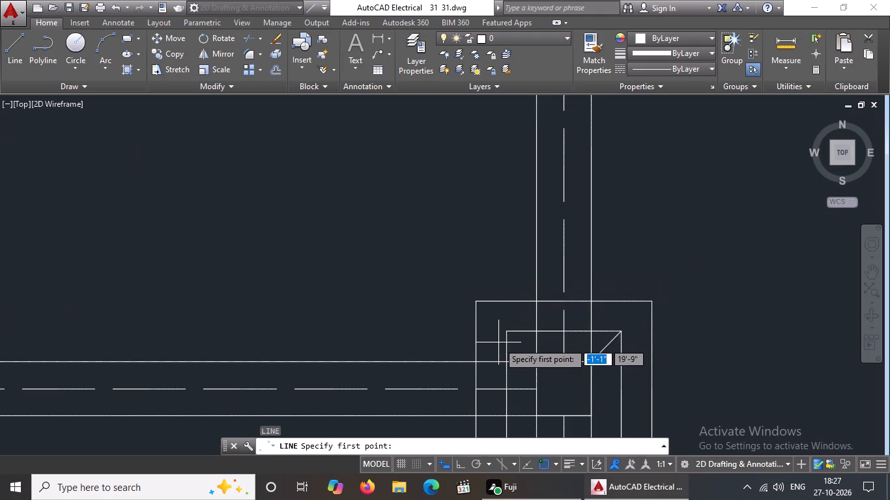
pyautogui.click(506, 331)
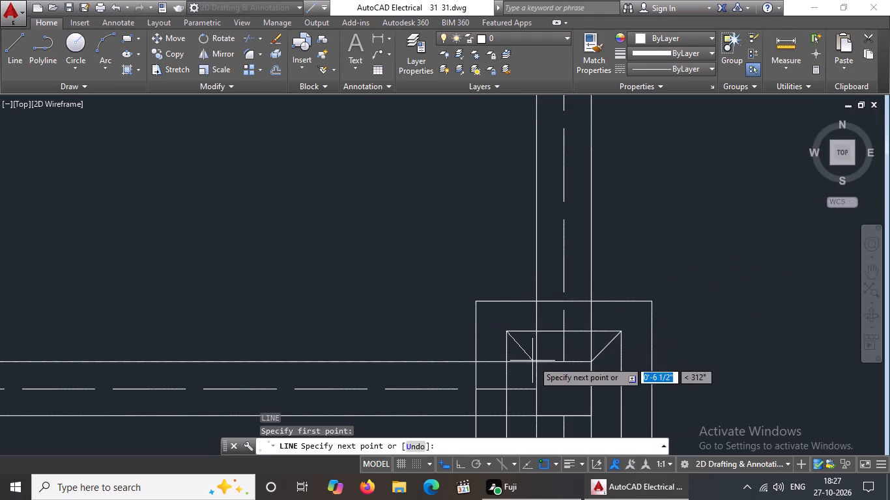
pyautogui.moveTo(536, 365); pyautogui.dragTo(545, 378)
pyautogui.press('Return')
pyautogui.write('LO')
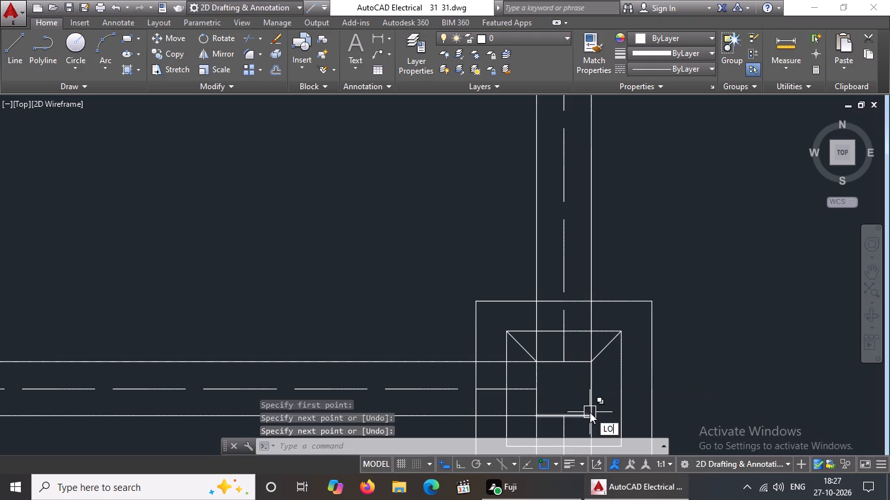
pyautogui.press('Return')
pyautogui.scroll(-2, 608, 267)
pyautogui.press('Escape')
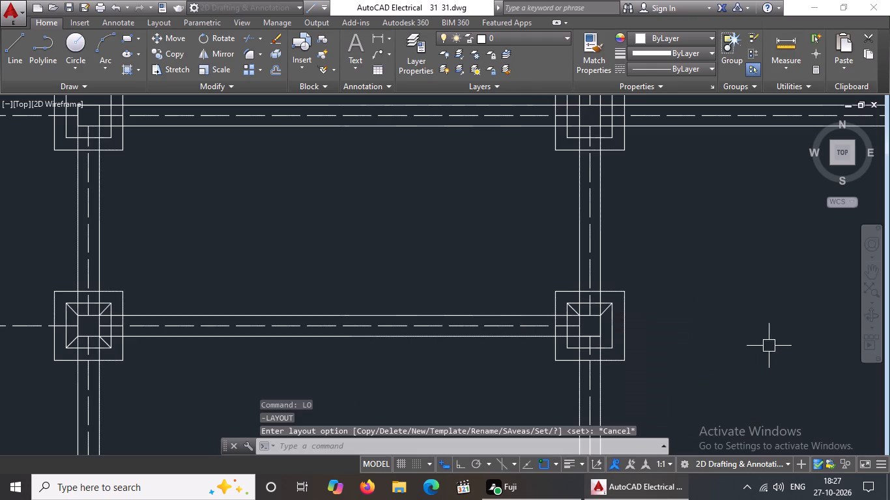
# Draw diagonal lines joining the fourth fifth-row column's two bottom corners to the matching corners of its inner offset square.
pyautogui.scroll(3, 628, 346)
pyautogui.scroll(-7, 645, 330)
pyautogui.moveTo(710, 344); pyautogui.dragTo(664, 328, button='middle')
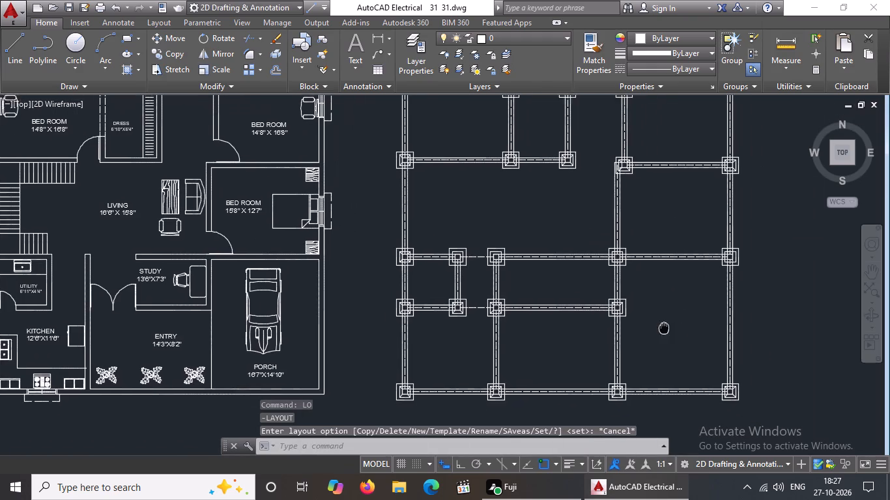
pyautogui.scroll(2, 655, 335)
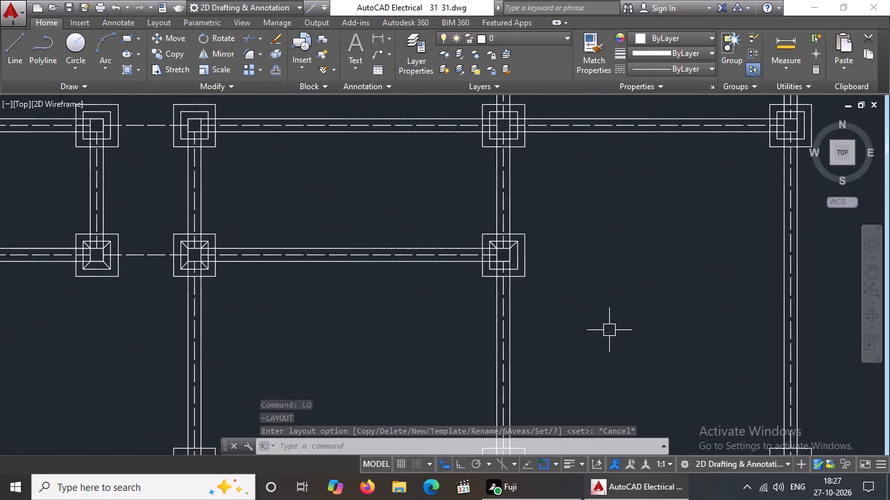
pyautogui.press('l')
pyautogui.press('Return')
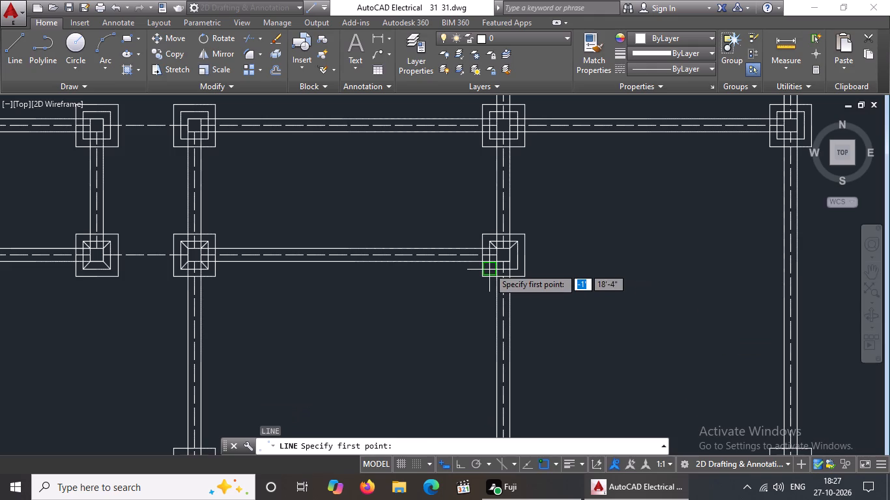
pyautogui.click(489, 268)
pyautogui.click(498, 262)
pyautogui.press('Return')
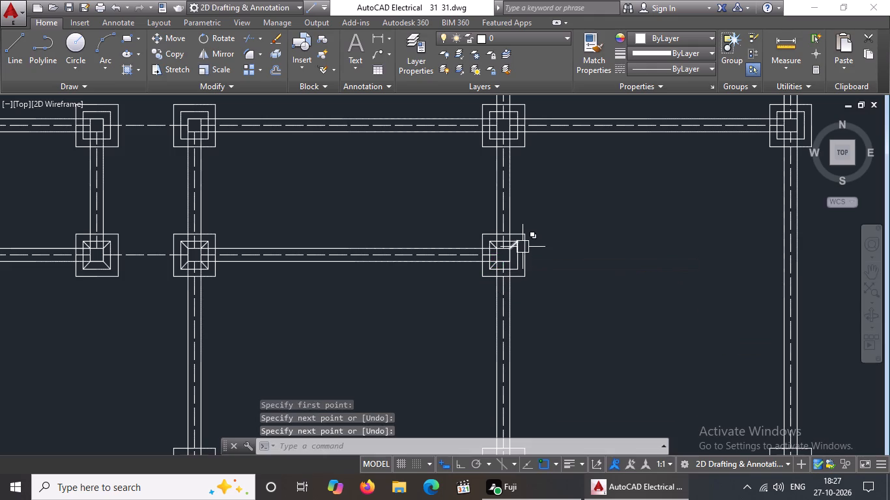
pyautogui.press('l')
pyautogui.press('Return')
pyautogui.scroll(3, 505, 259)
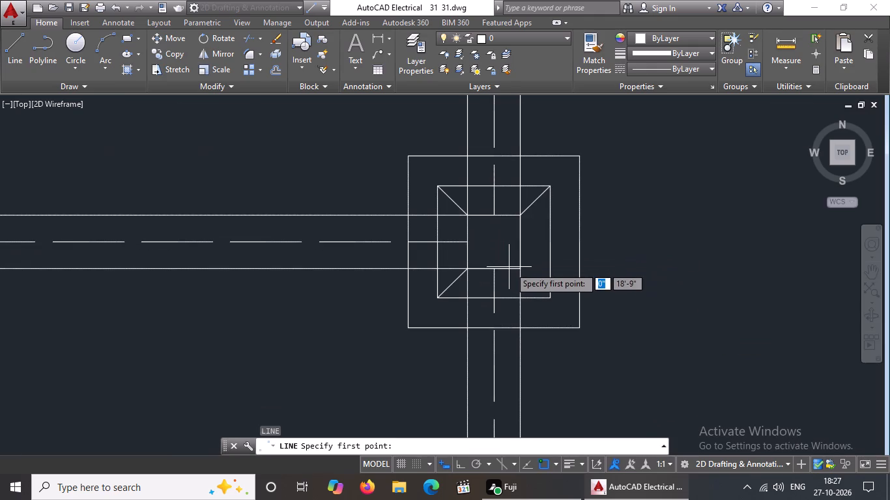
pyautogui.click(520, 265)
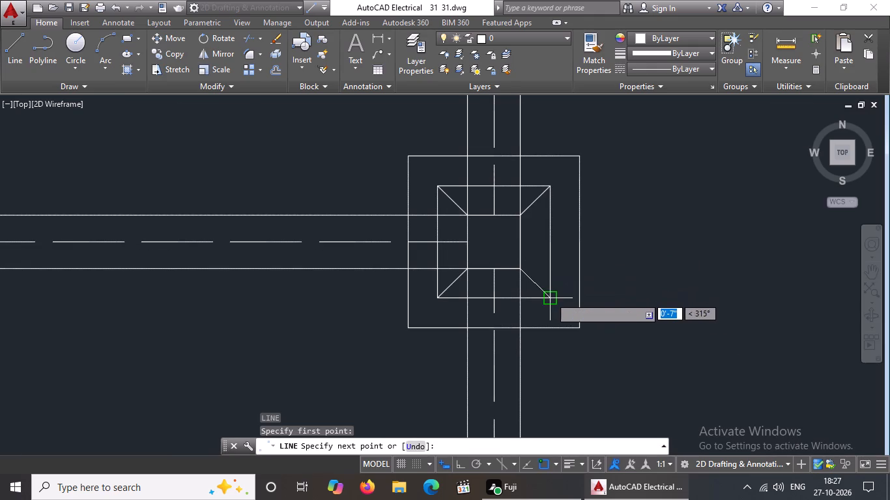
pyautogui.click(550, 297)
pyautogui.scroll(-3, 582, 292)
pyautogui.press('Return')
# Move the whole wall and column layout about 4'-4 1/2" closer to the furnished floor plan.
pyautogui.scroll(-6, 601, 292)
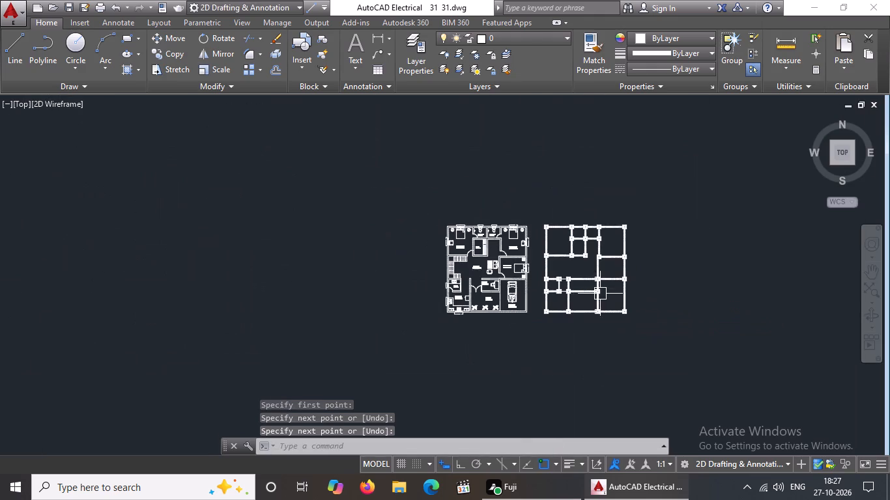
pyautogui.scroll(2, 611, 290)
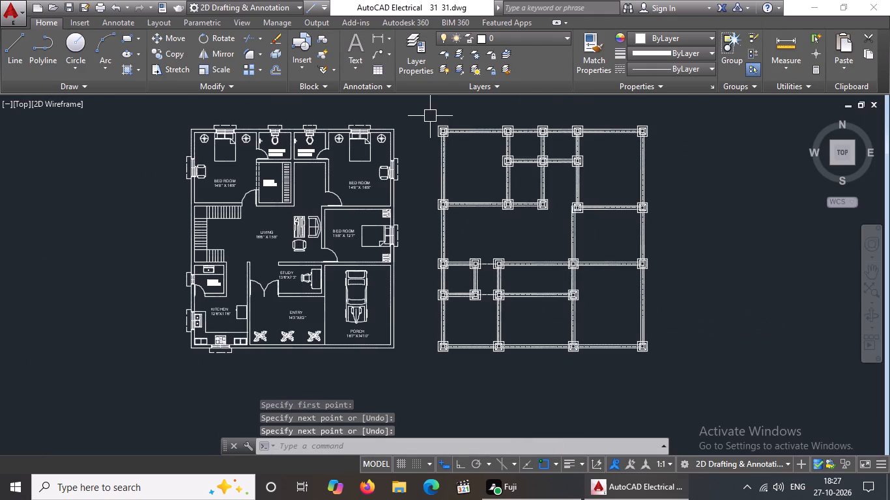
pyautogui.click(420, 111)
pyautogui.click(713, 391)
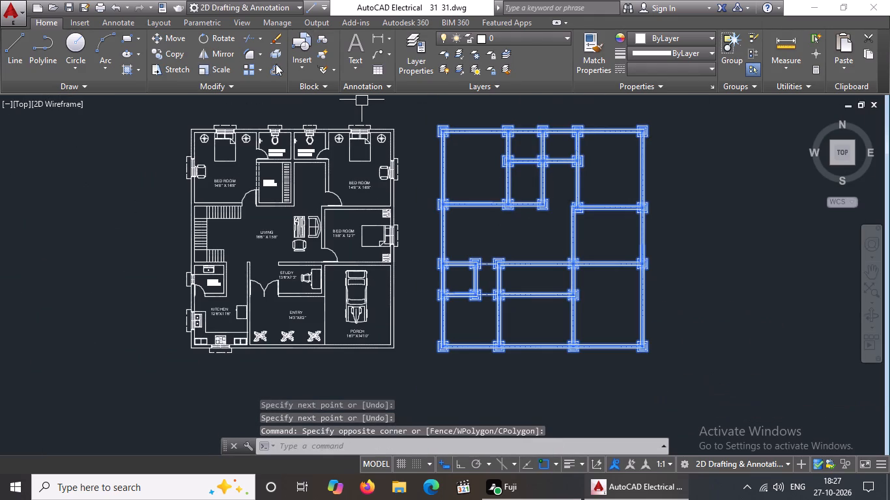
pyautogui.click(171, 41)
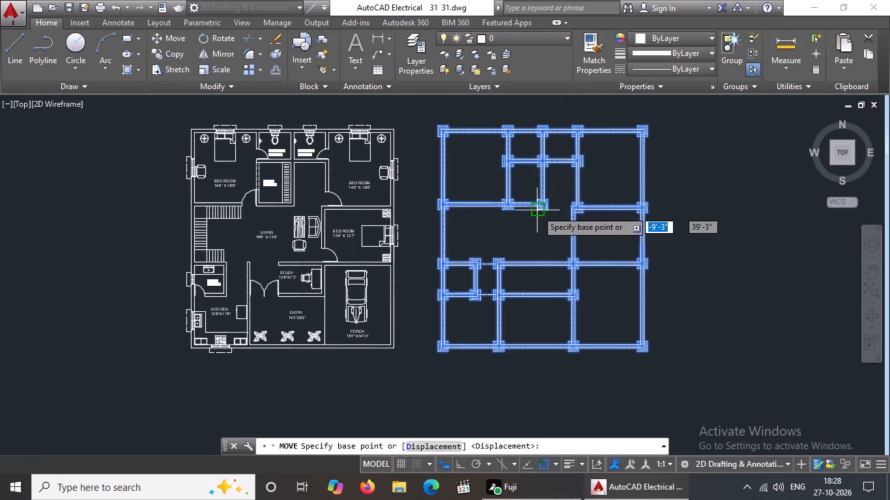
pyautogui.click(539, 230)
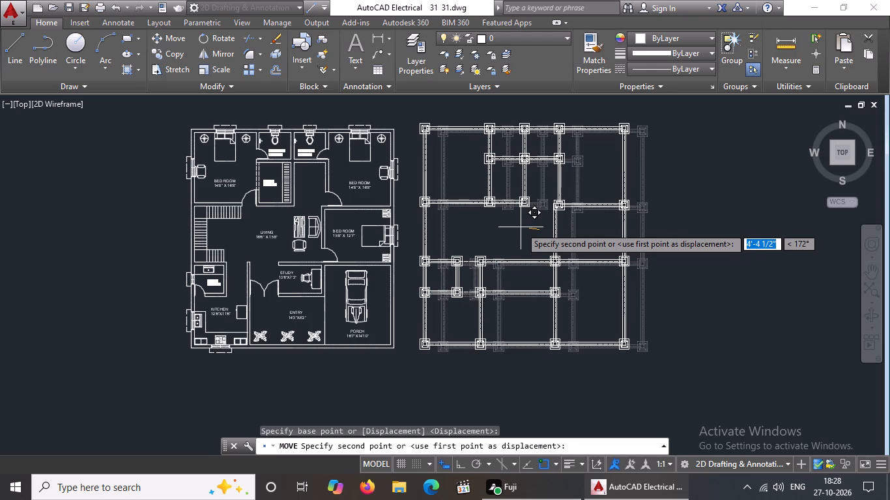
pyautogui.click(521, 228)
pyautogui.moveTo(520, 227); pyautogui.dragTo(510, 279, button='middle')
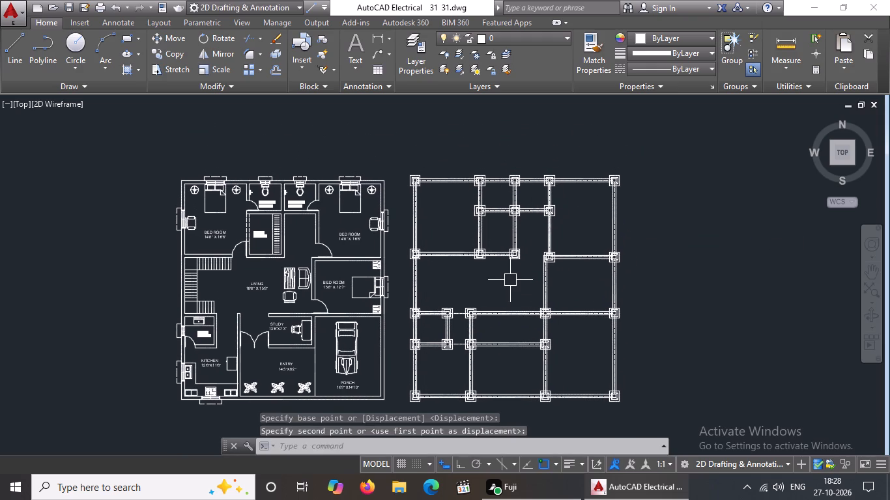
pyautogui.press('Escape')
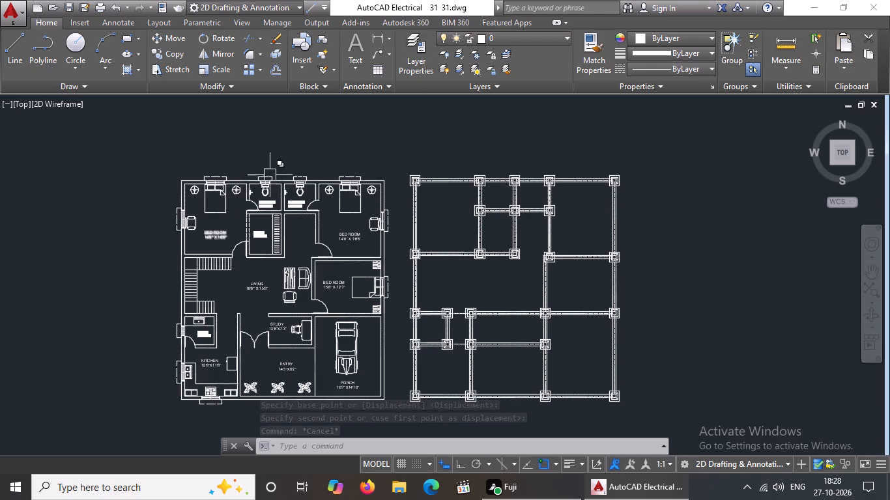
# Add single-line text GROUND FLOOR PLAN above the furnished plan, about 2'-7 1/2" high at a 270° rotation.
pyautogui.click(358, 64)
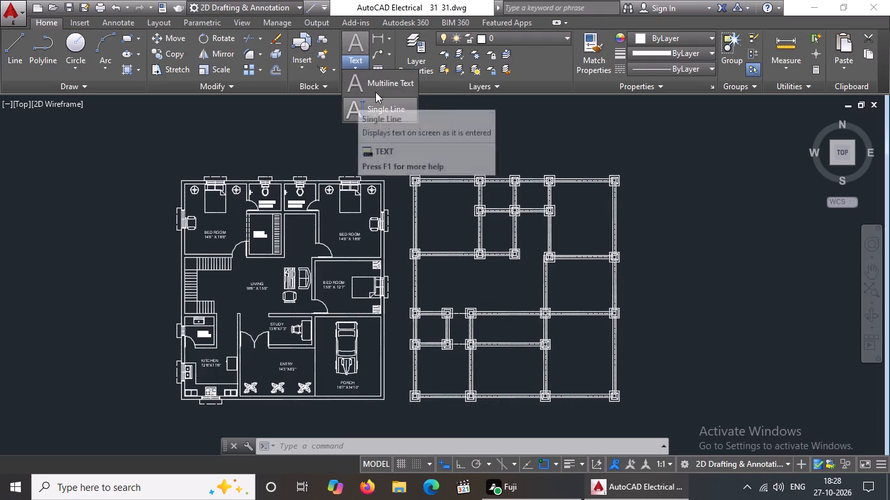
pyautogui.click(371, 108)
pyautogui.click(268, 144)
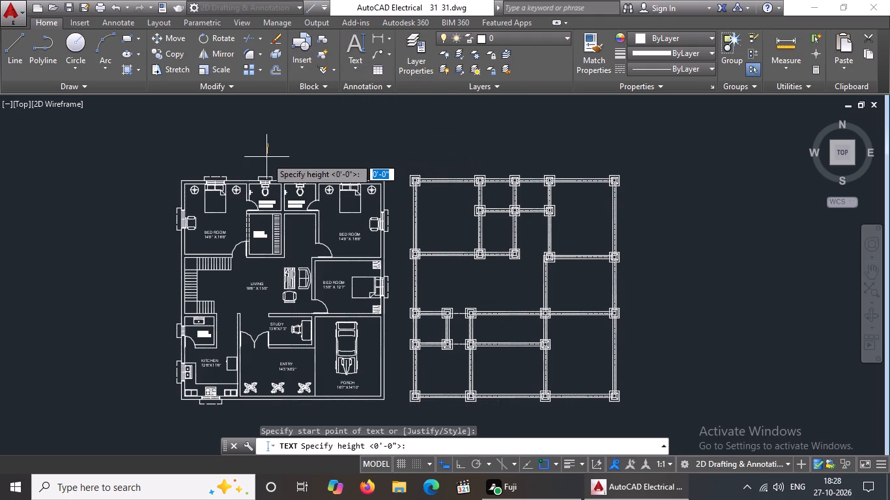
pyautogui.click(461, 466)
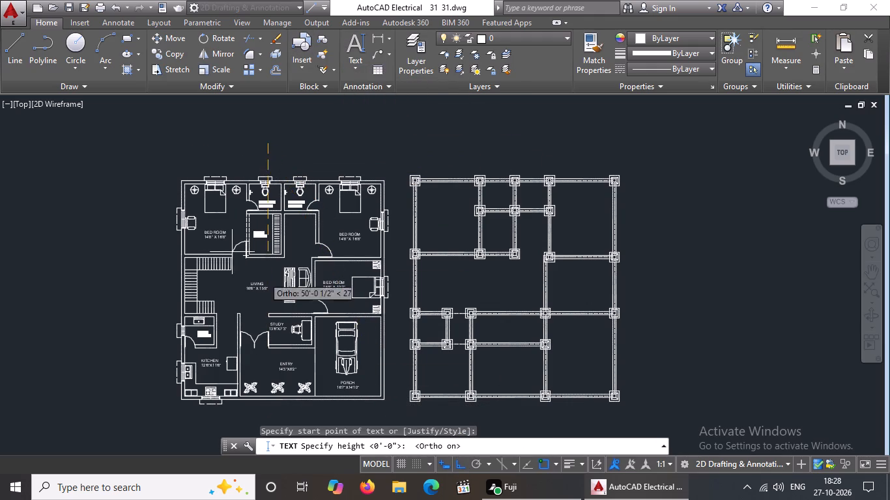
pyautogui.click(268, 155)
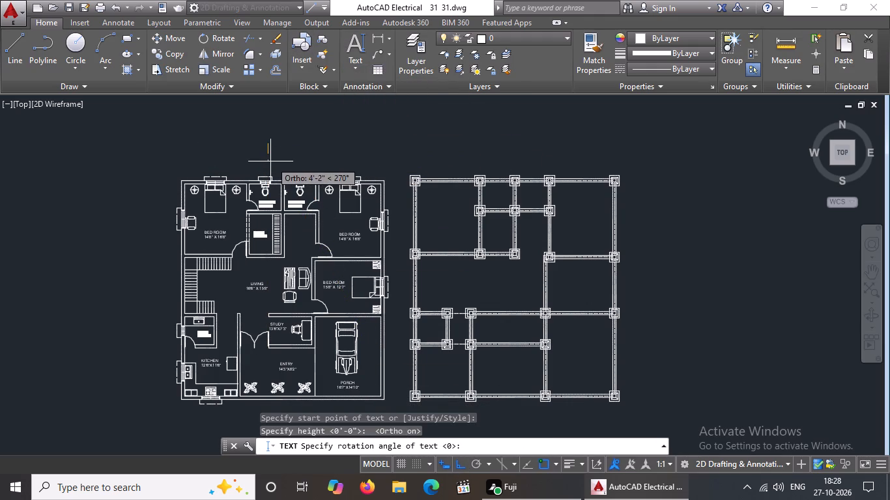
pyautogui.click(270, 161)
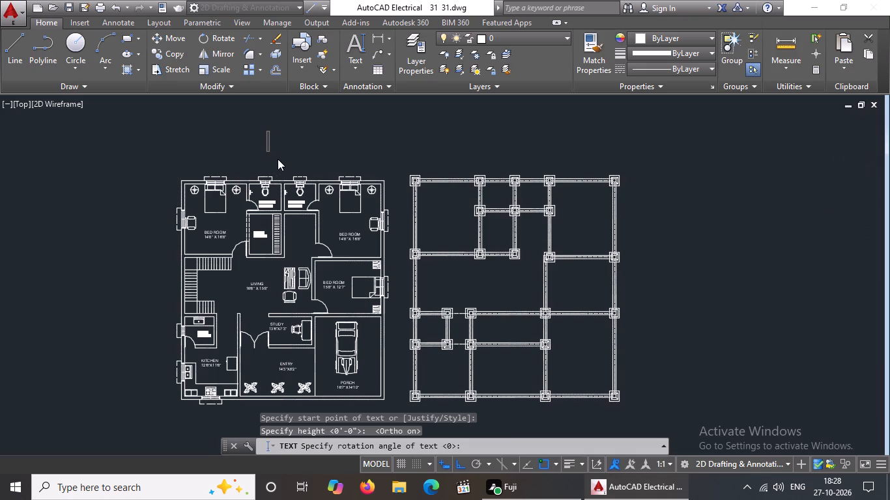
pyautogui.write('GROUN')
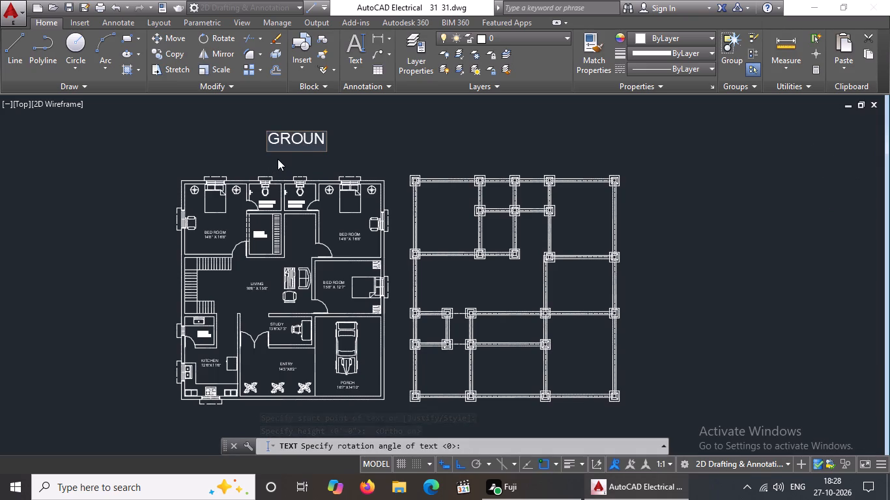
pyautogui.write('D FLOOR')
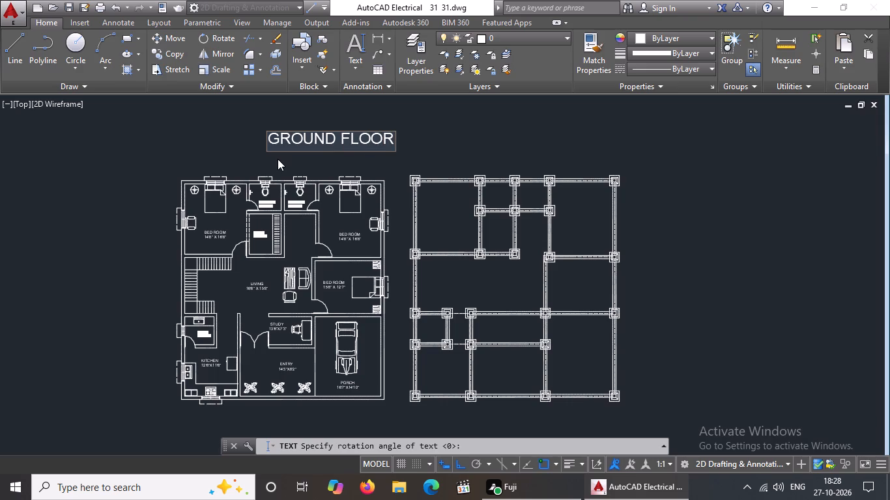
pyautogui.press('space')
pyautogui.write('PLAN')
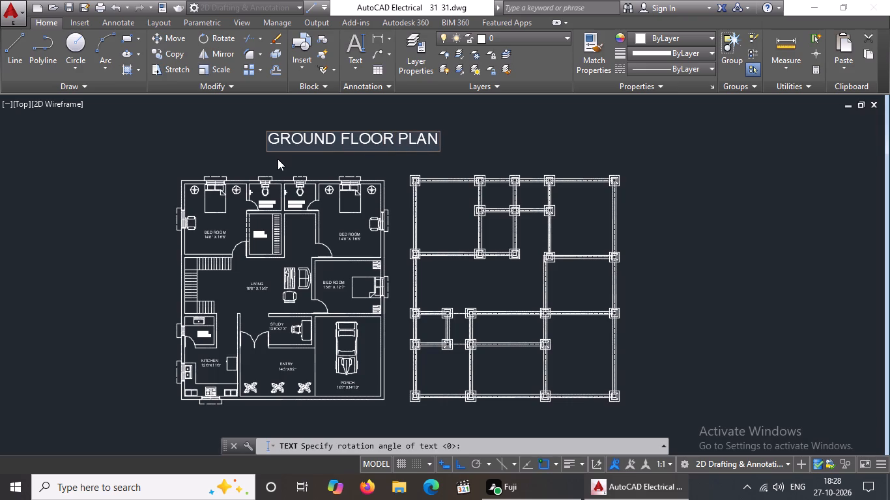
pyautogui.click(491, 133)
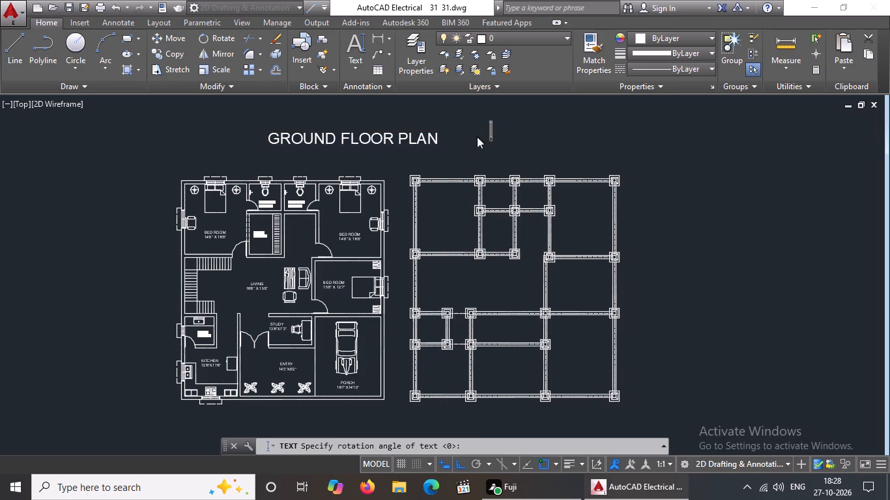
pyautogui.click(383, 131)
pyautogui.press('Escape')
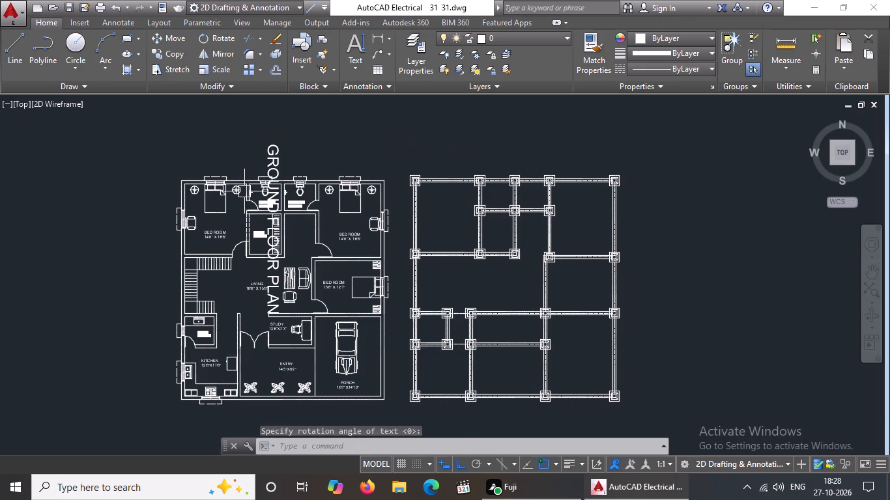
# Rotate the GROUND FLOOR PLAN title by 90° so it reads horizontally above the furnished plan.
pyautogui.click(269, 155)
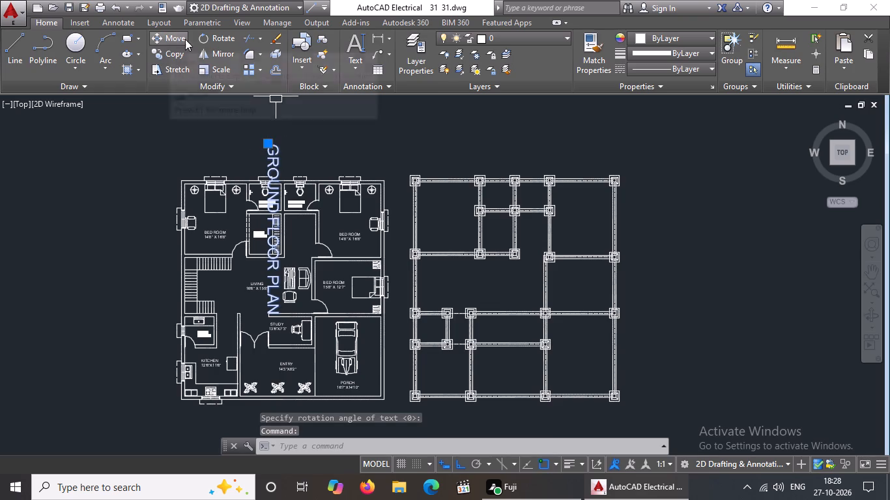
pyautogui.click(212, 31)
pyautogui.click(276, 156)
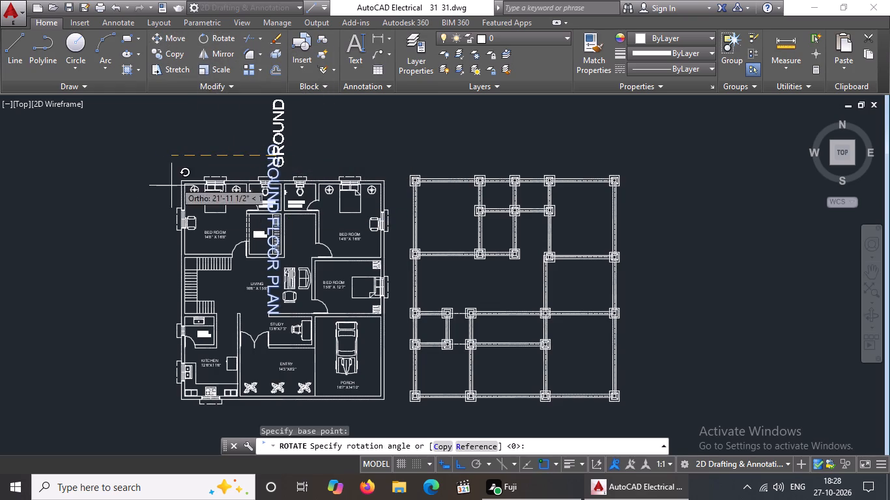
pyautogui.click(266, 133)
# Set the GROUND FLOOR PLAN title's text height to 1'.
pyautogui.click(342, 157)
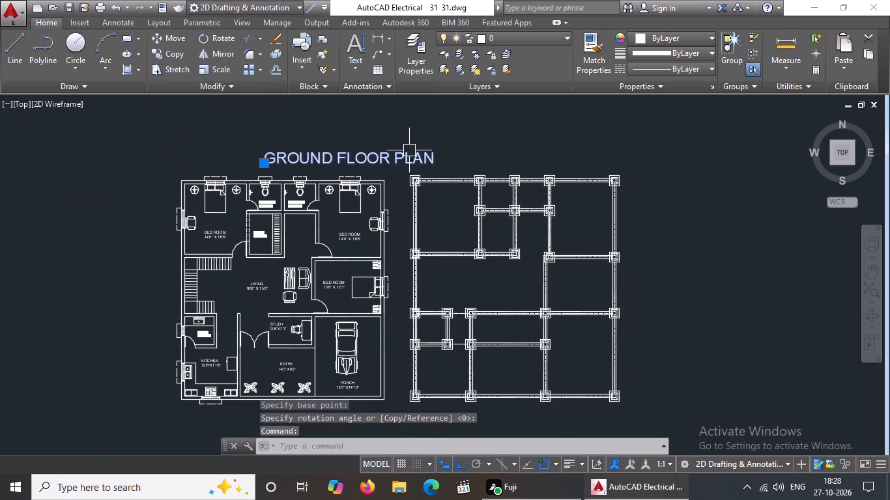
pyautogui.rightClick(410, 150)
pyautogui.click(456, 448)
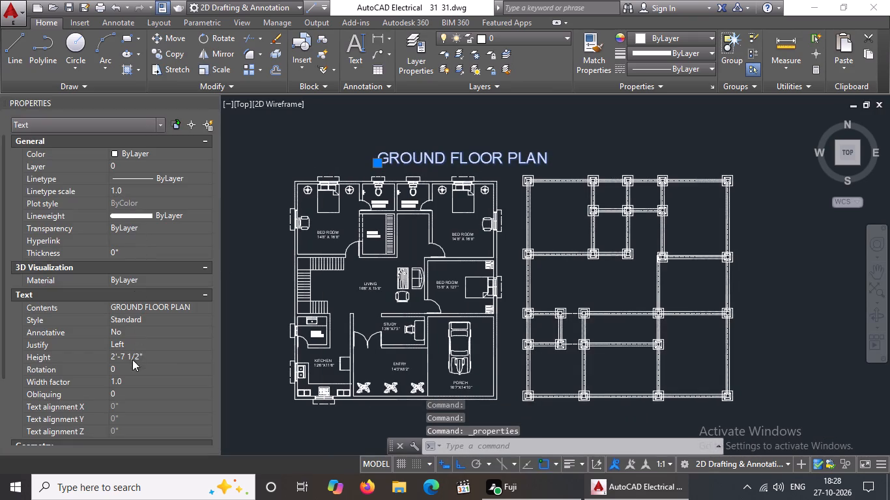
pyautogui.click(170, 358)
pyautogui.press('BackSpace')
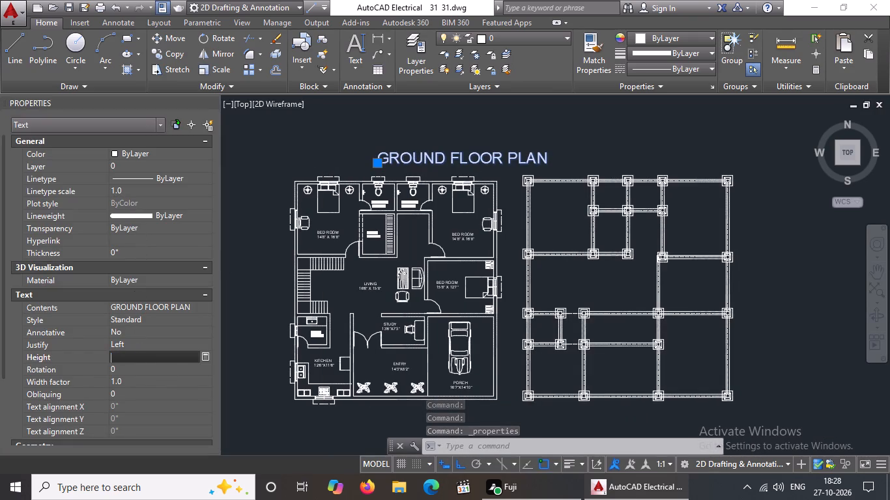
pyautogui.press('BackSpace')
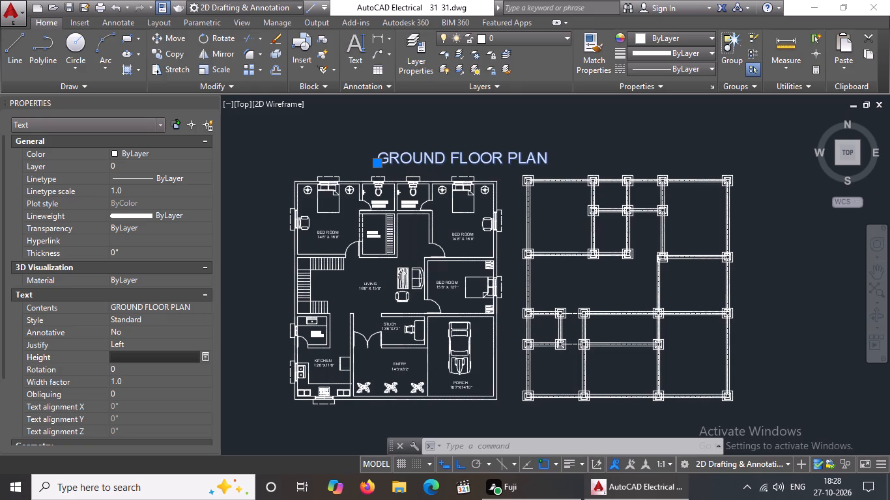
pyautogui.write("1'")
pyautogui.press('Return')
pyautogui.press('Escape')
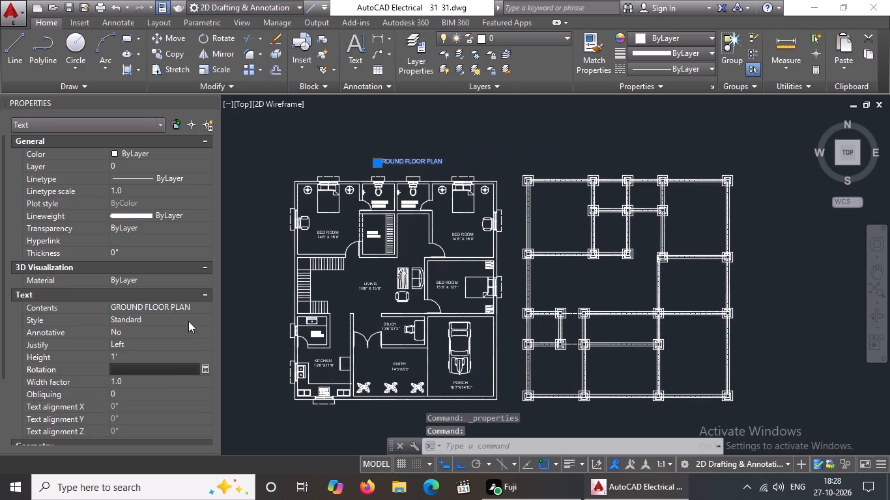
pyautogui.click(215, 100)
pyautogui.press('Escape')
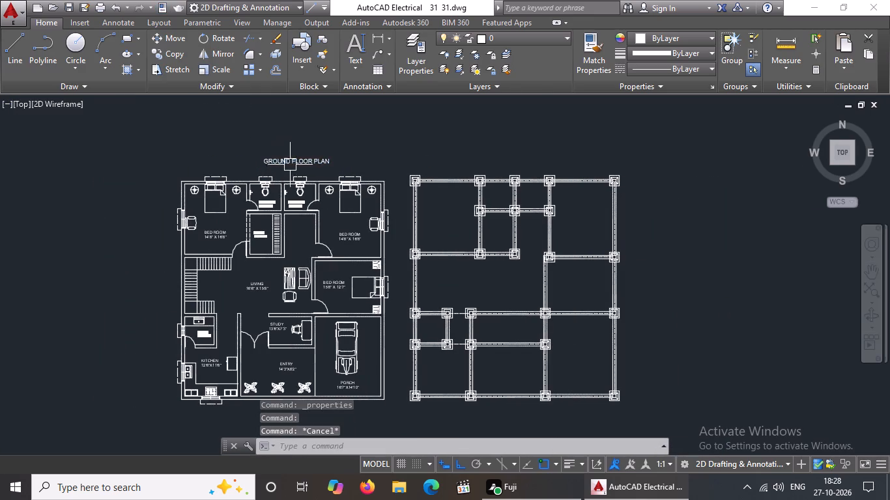
# With Ortho off, shift the GROUND FLOOR PLAN title slightly left to sit centrally above the furnished plan.
pyautogui.click(287, 161)
pyautogui.click(263, 162)
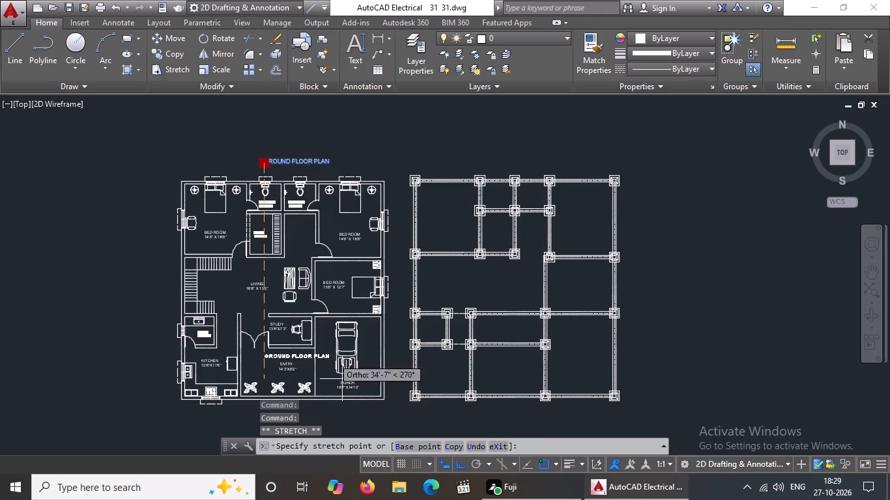
pyautogui.click(459, 462)
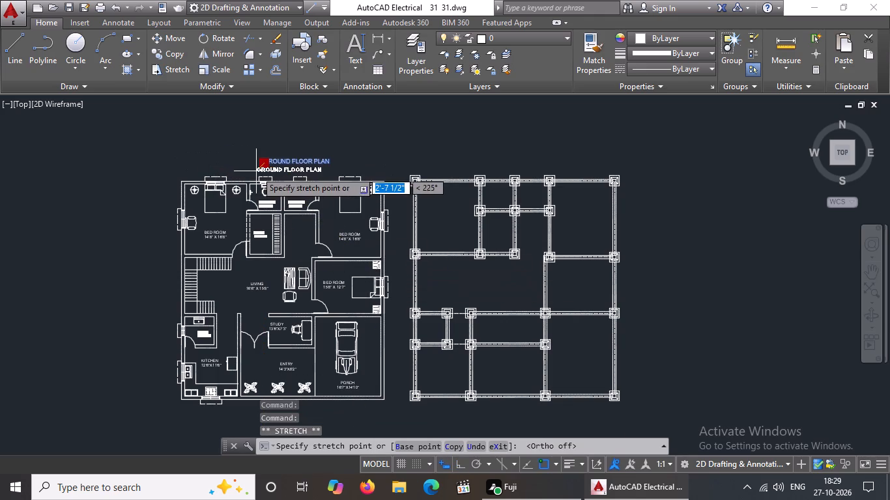
pyautogui.click(252, 165)
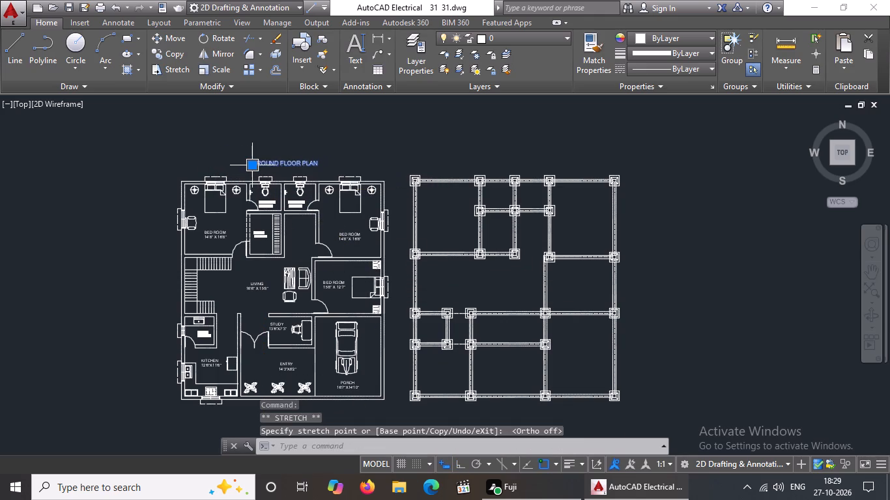
pyautogui.press('Escape')
# Copy the GROUND FLOOR PLAN title to sit centrally above the column layout.
pyautogui.click(294, 165)
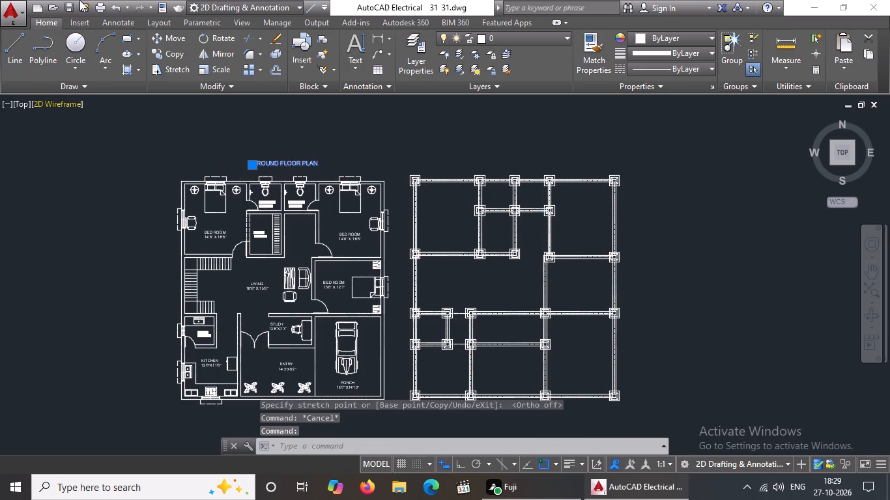
pyautogui.click(165, 53)
pyautogui.click(281, 163)
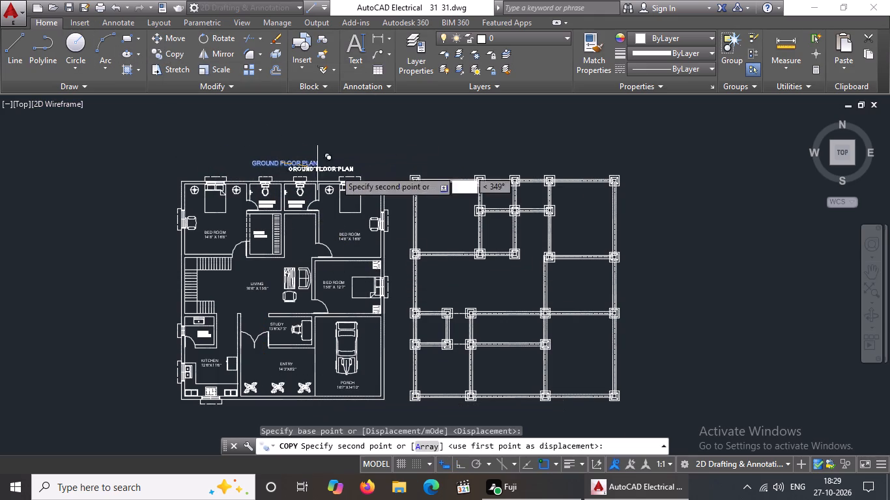
pyautogui.click(515, 162)
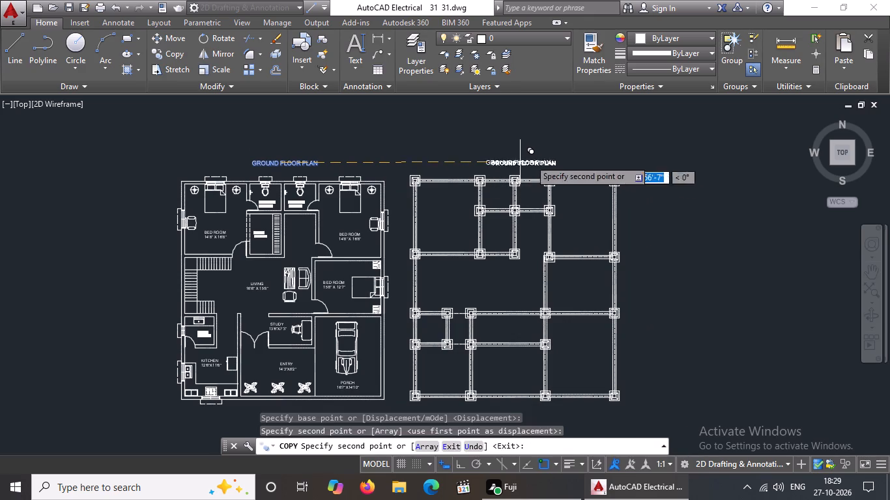
pyautogui.press('Escape')
# Change the copied title above the column layout to read COLUMN FOOTING PLAN.
pyautogui.doubleClick(530, 159)
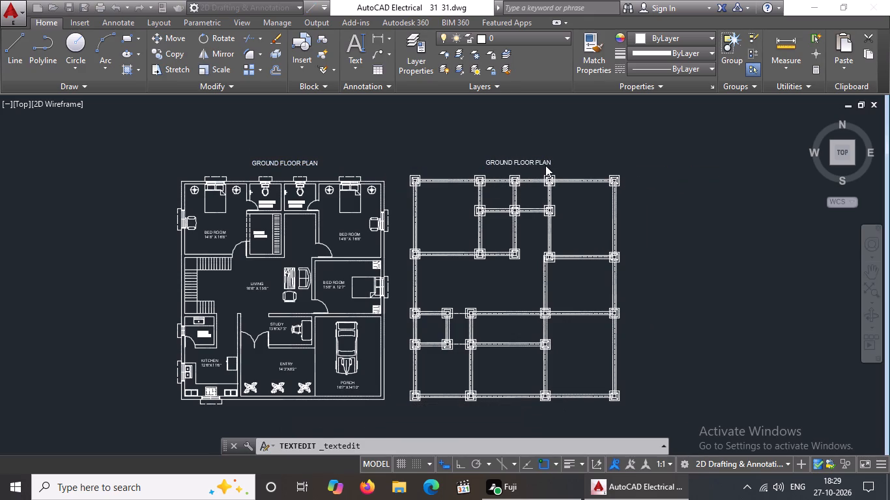
pyautogui.press('BackSpace')
pyautogui.press('BackSpace')
pyautogui.press('BackSpace')
pyautogui.press('BackSpace')
pyautogui.press('BackSpace')
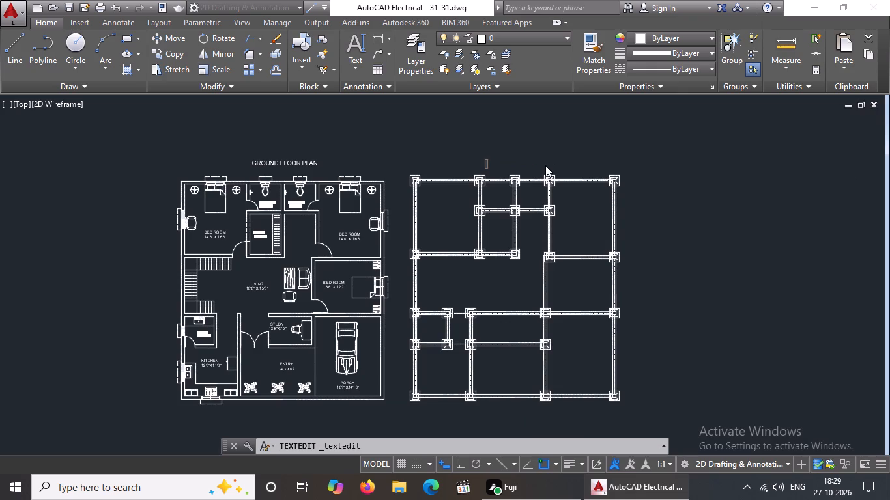
pyautogui.write('COL')
pyautogui.press('BackSpace')
pyautogui.write('UMN')
pyautogui.press('BackSpace')
pyautogui.press('BackSpace')
pyautogui.press('BackSpace')
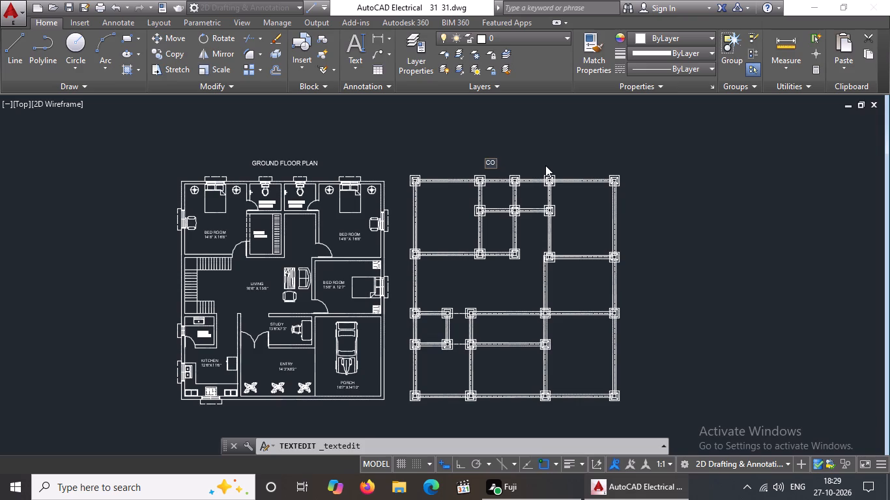
pyautogui.write('LUMN')
pyautogui.press('space')
pyautogui.write('FOO')
pyautogui.write('TING PLAN')
pyautogui.click(579, 154)
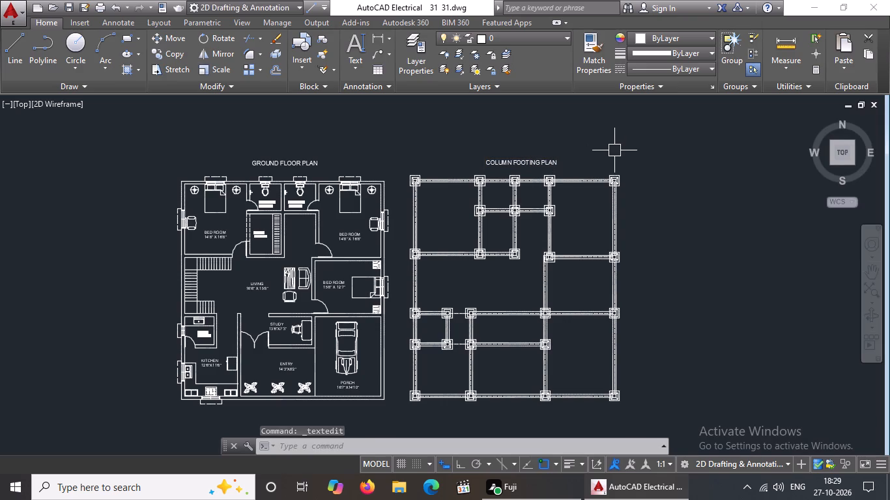
# Turn off command logging with LOGFILEOFF.
pyautogui.moveTo(668, 243); pyautogui.dragTo(695, 217, button='middle')
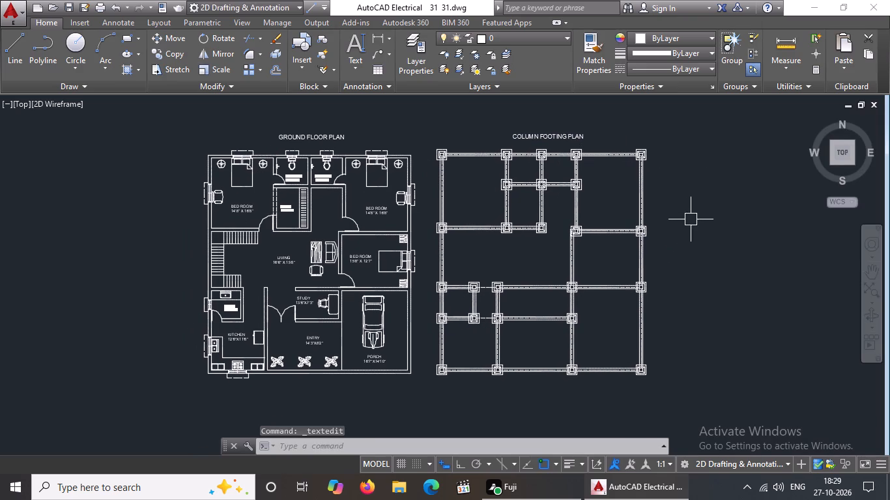
pyautogui.click(296, 444)
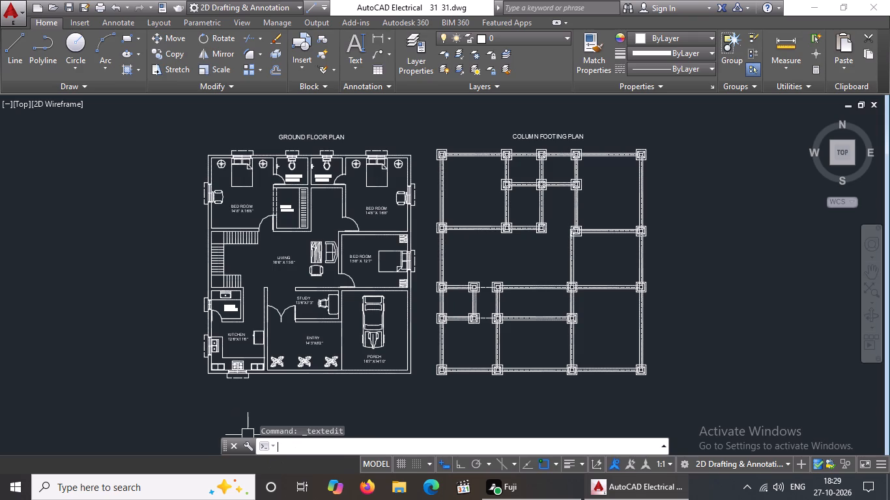
pyautogui.write('LOGFILE')
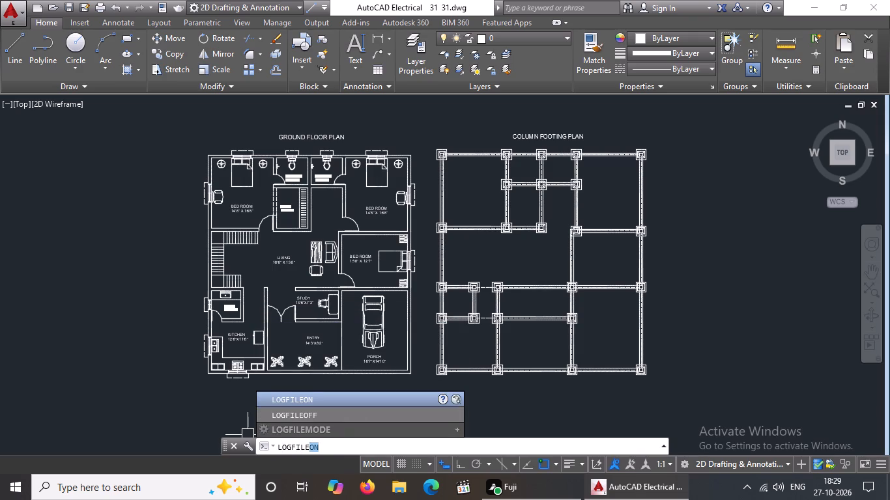
pyautogui.press('o')
pyautogui.write('FF')
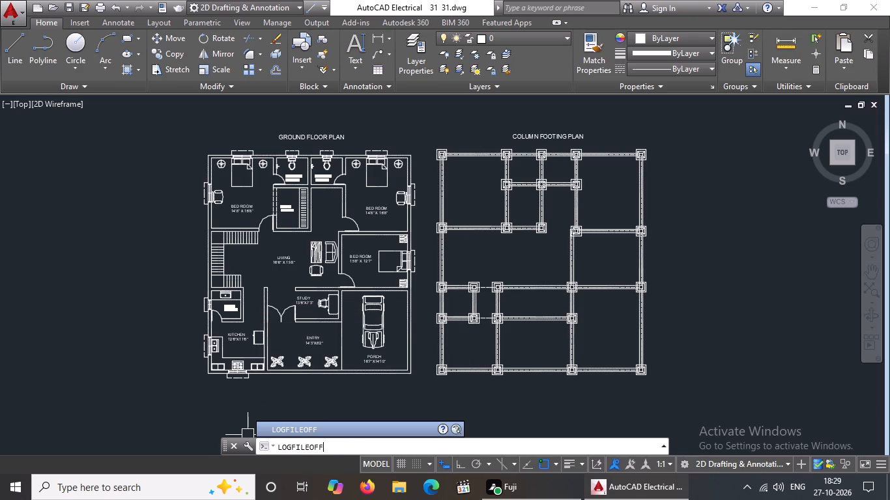
pyautogui.click(394, 431)
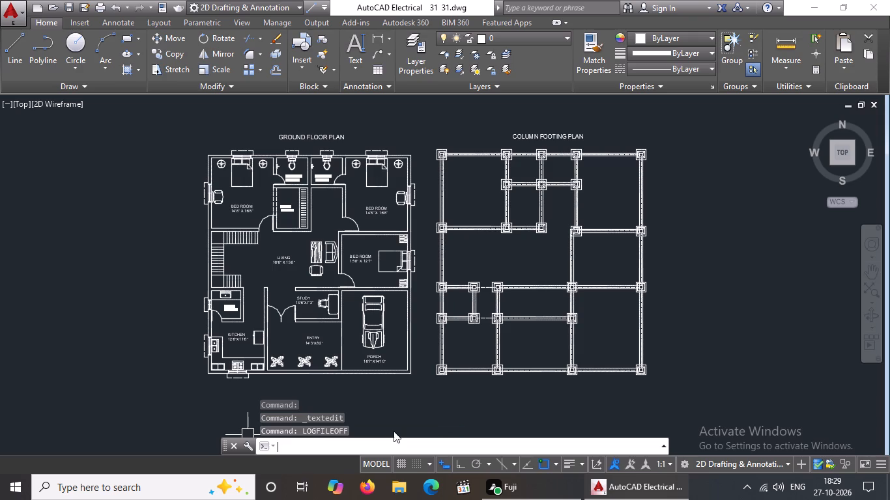
# Save a copy of the drawing as 31 31.dwg in the Nayana folder on the Desktop.
pyautogui.click(15, 5)
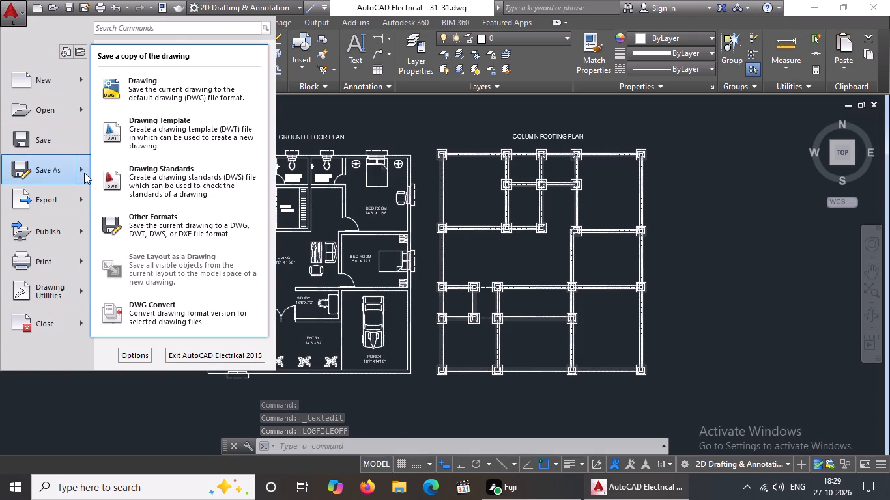
pyautogui.click(77, 169)
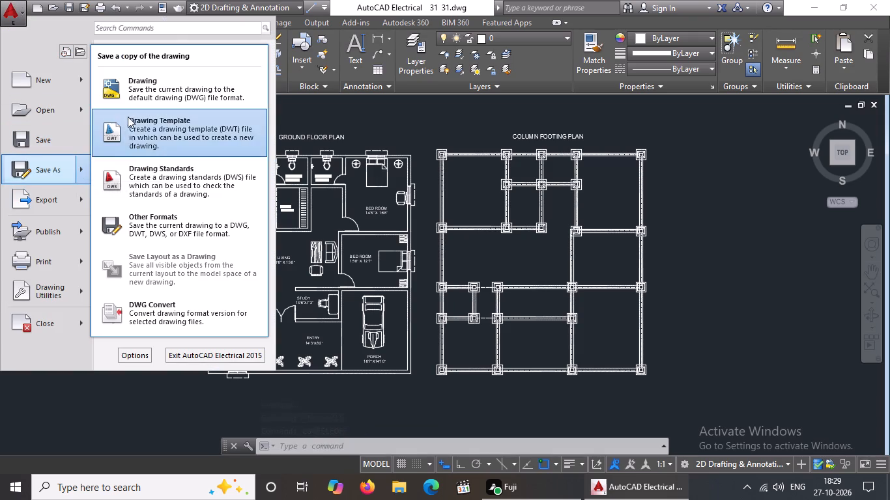
pyautogui.click(139, 96)
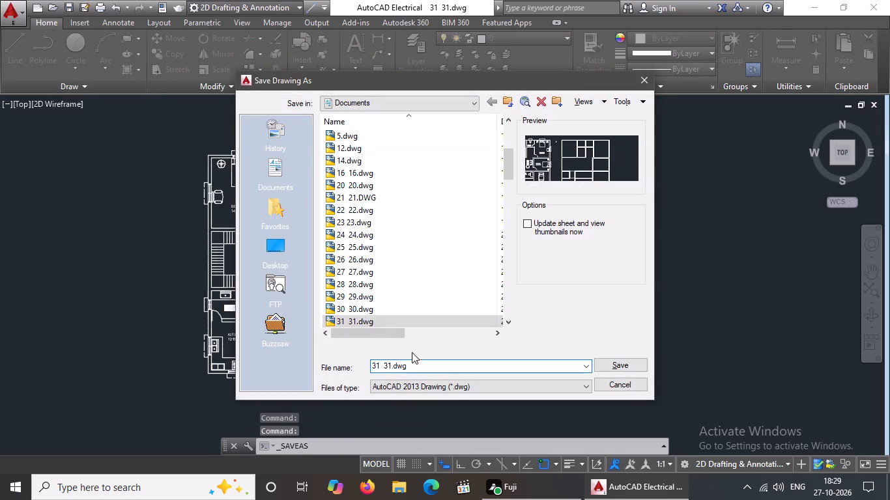
pyautogui.click(273, 255)
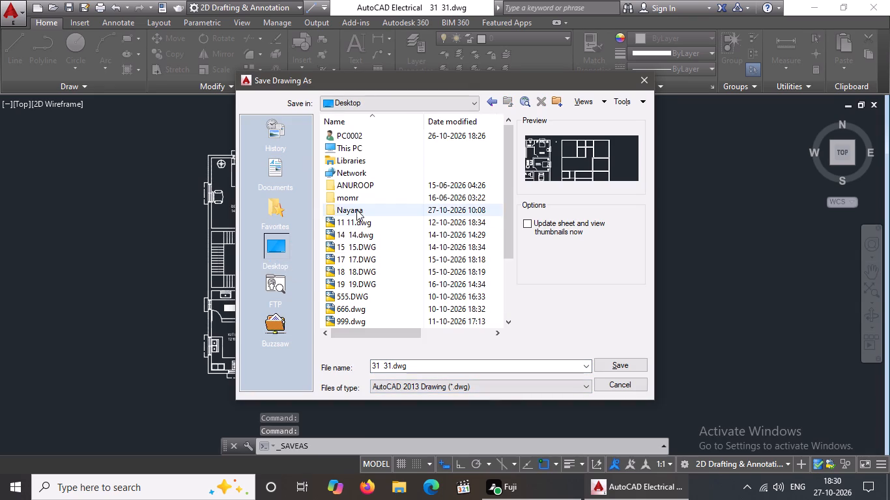
pyautogui.click(357, 209)
pyautogui.click(626, 368)
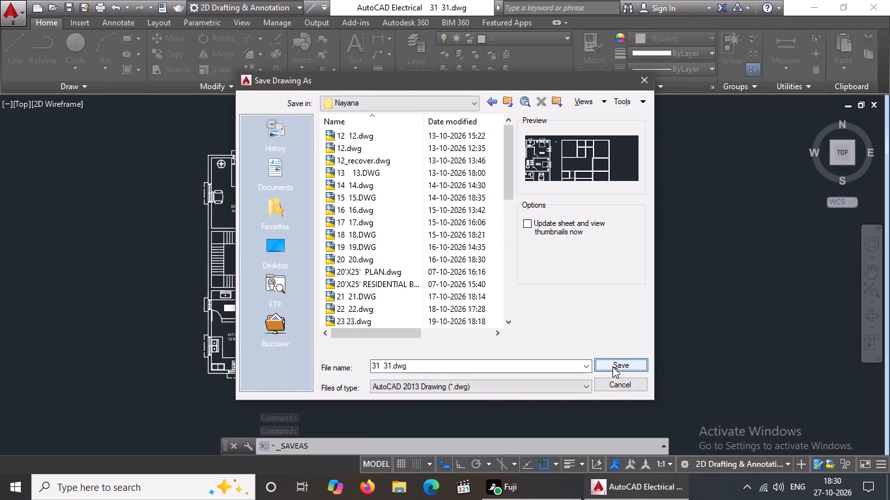
pyautogui.click(612, 367)
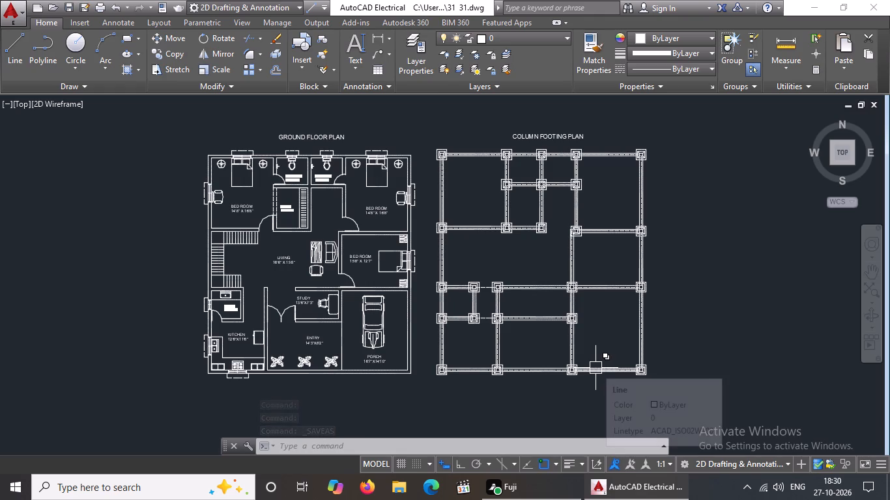
# Set up a plot using the previous plot settings, window both titled plans as the plot area, and preview it.
pyautogui.hotkey('ctrl', 'p')
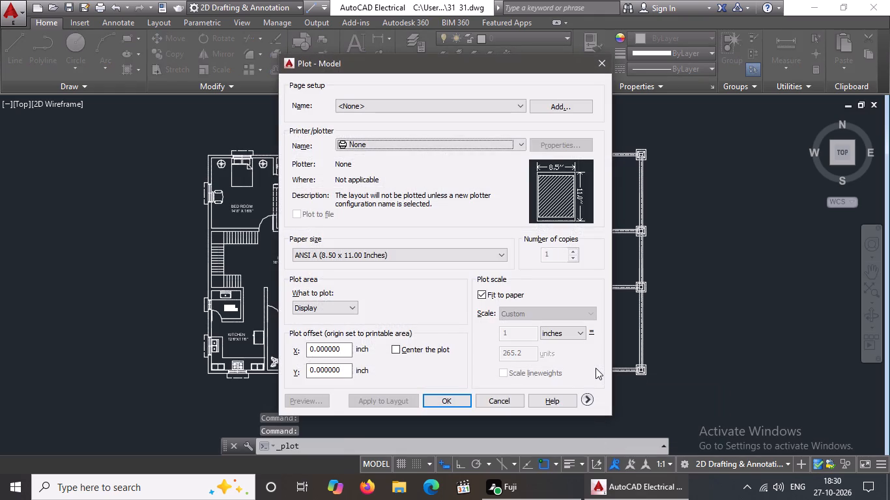
pyautogui.click(510, 105)
pyautogui.click(450, 126)
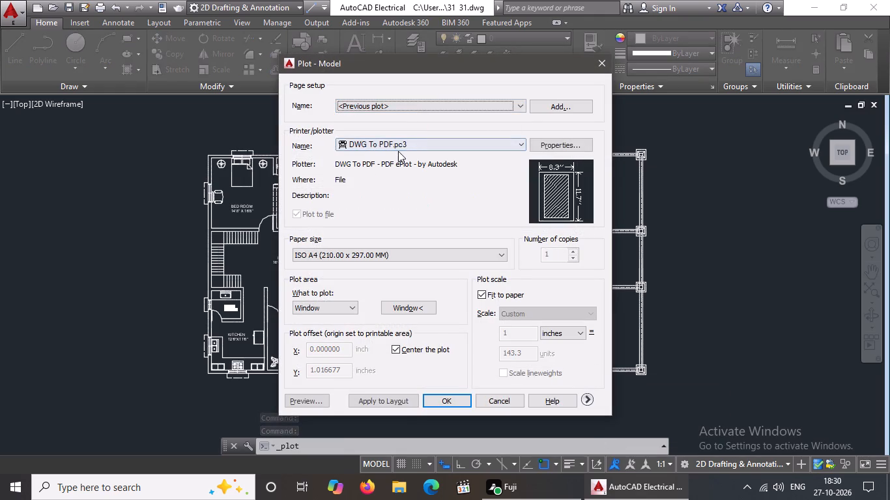
pyautogui.click(416, 301)
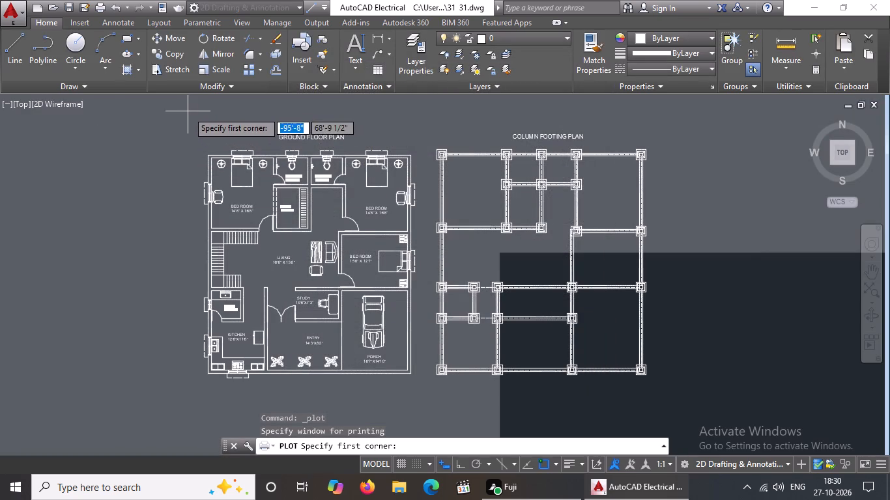
pyautogui.click(185, 113)
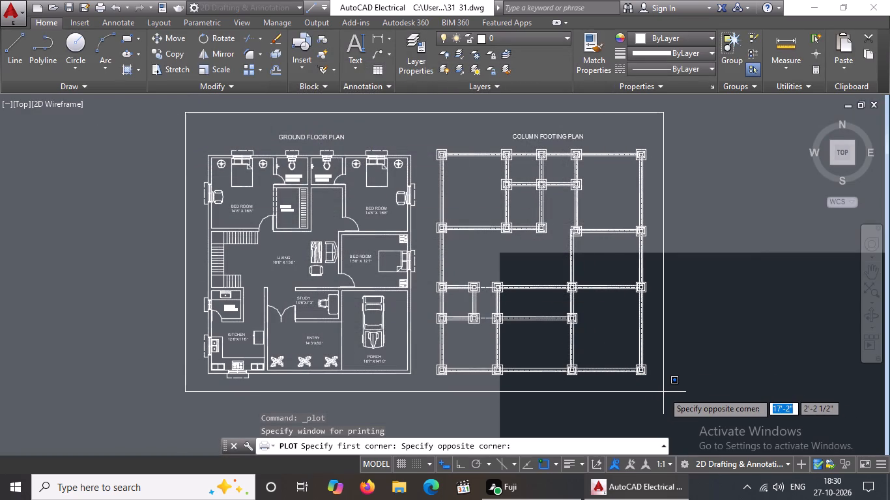
pyautogui.click(663, 392)
pyautogui.click(307, 398)
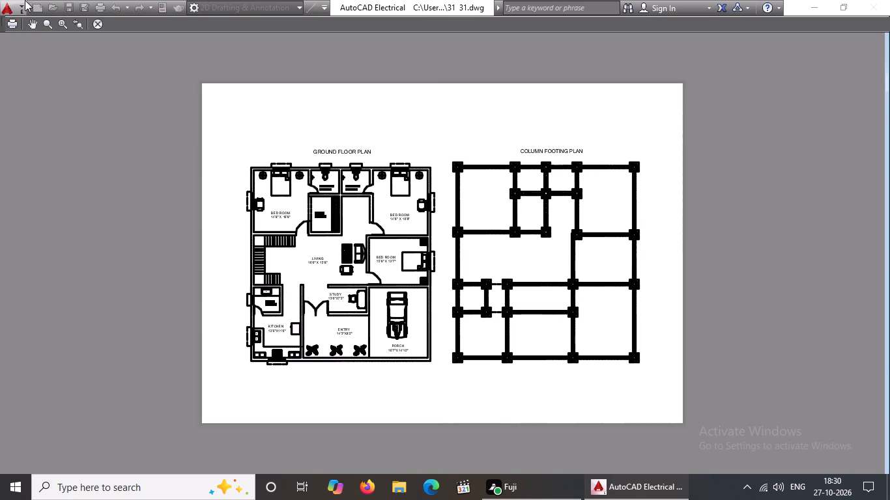
pyautogui.scroll(2, 263, 196)
pyautogui.scroll(-2, 263, 196)
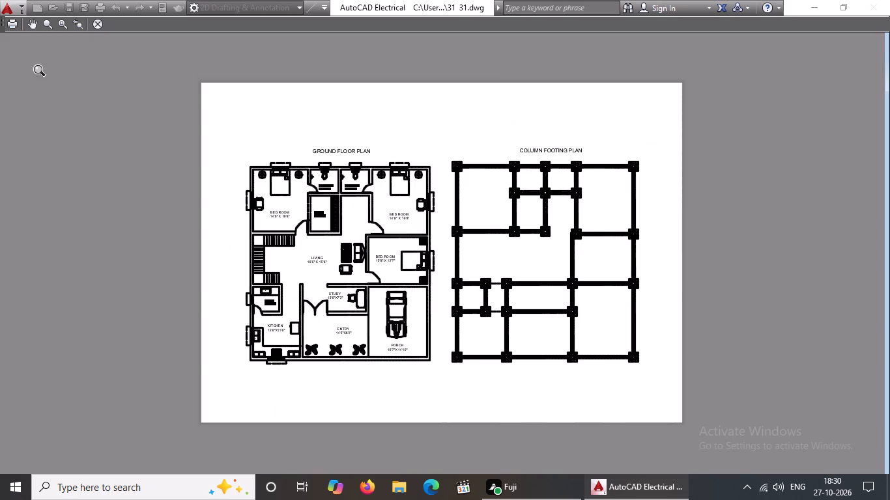
# Plot the previewed sheet to 31 31-Model.pdf in the Desktop's Nayana folder, and return from the opened PDF to the drawing.
pyautogui.click(15, 23)
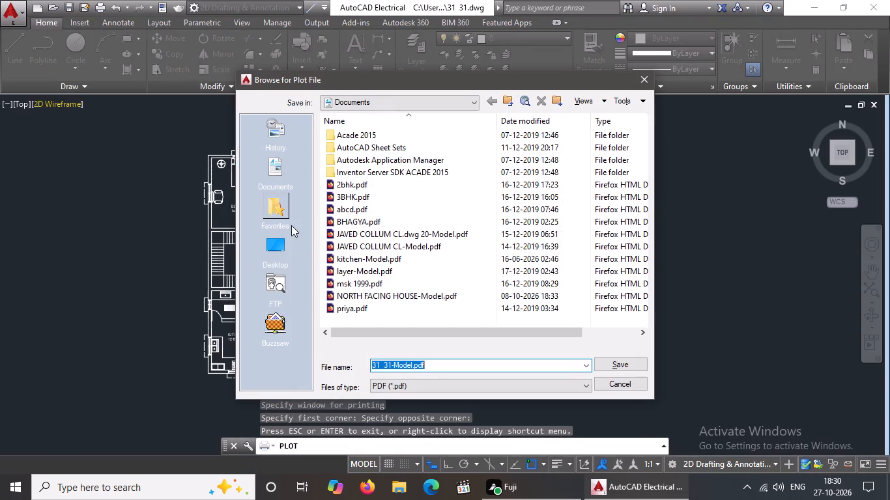
pyautogui.click(273, 250)
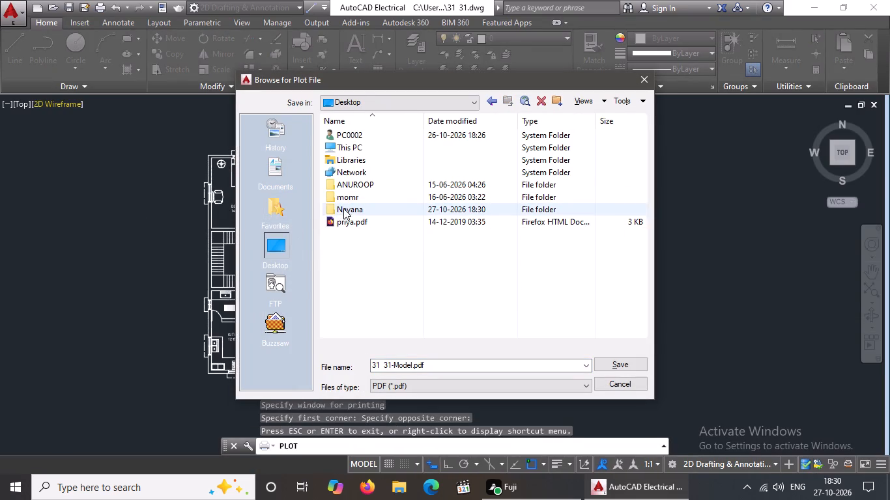
pyautogui.click(343, 208)
pyautogui.click(618, 363)
pyautogui.click(618, 363)
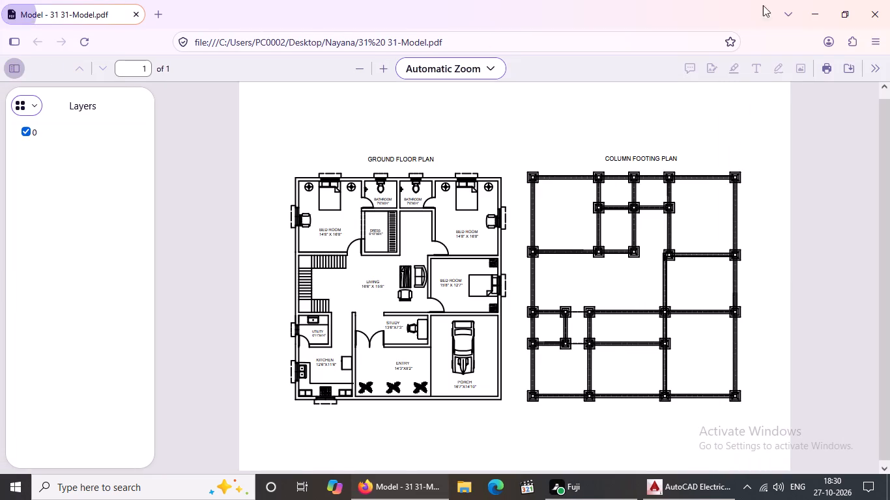
pyautogui.click(815, 11)
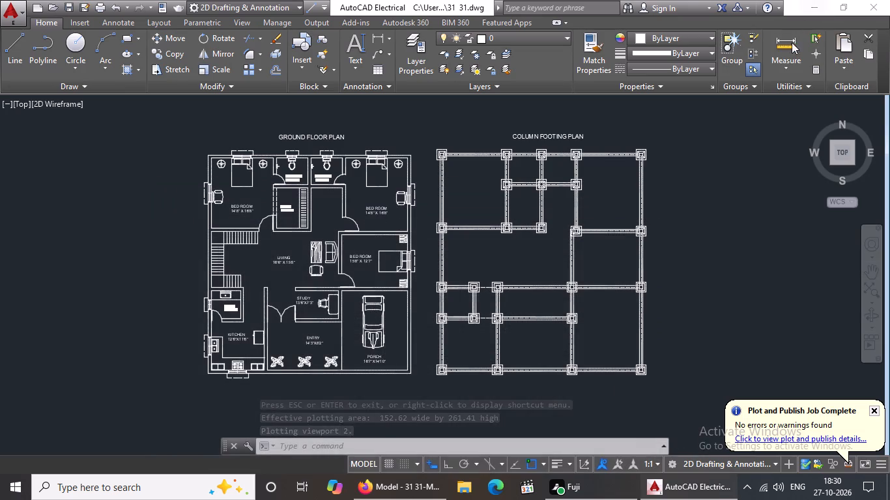